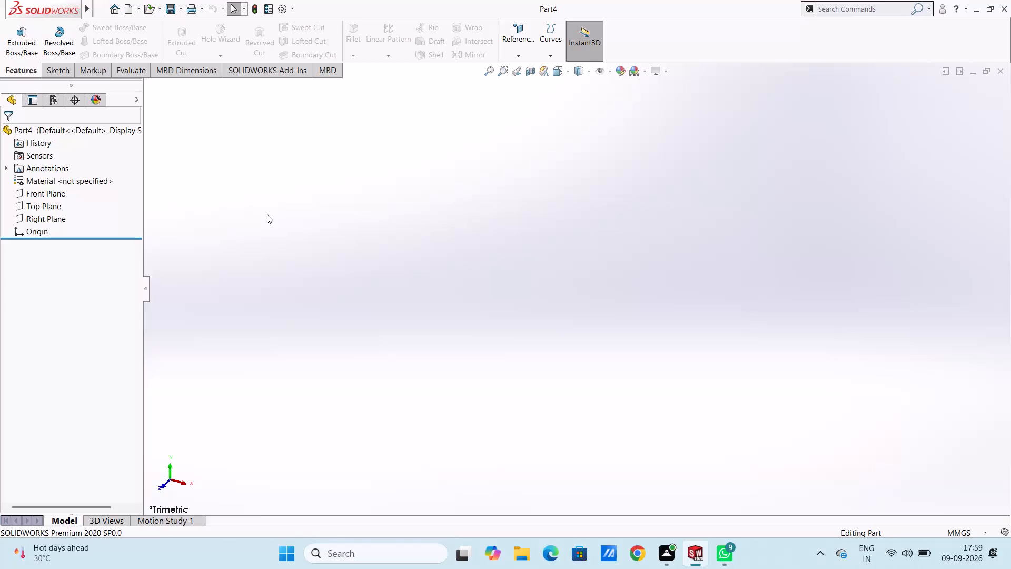
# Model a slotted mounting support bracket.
# Sketch a center rectangle on the Top Plane, centred on the origin, 100 mm high and 200 mm wide.
pyautogui.click(64, 68)
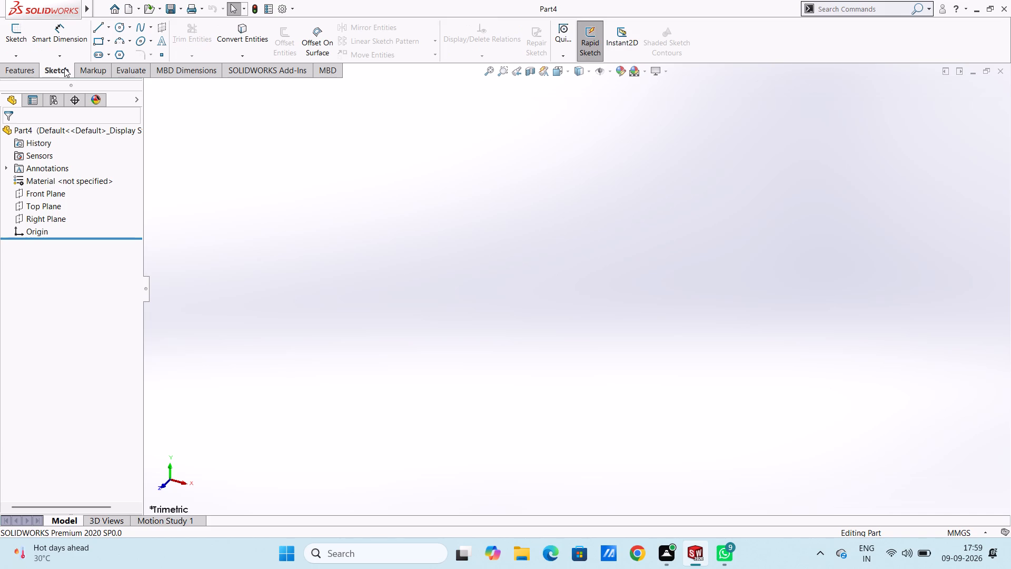
pyautogui.click(45, 206)
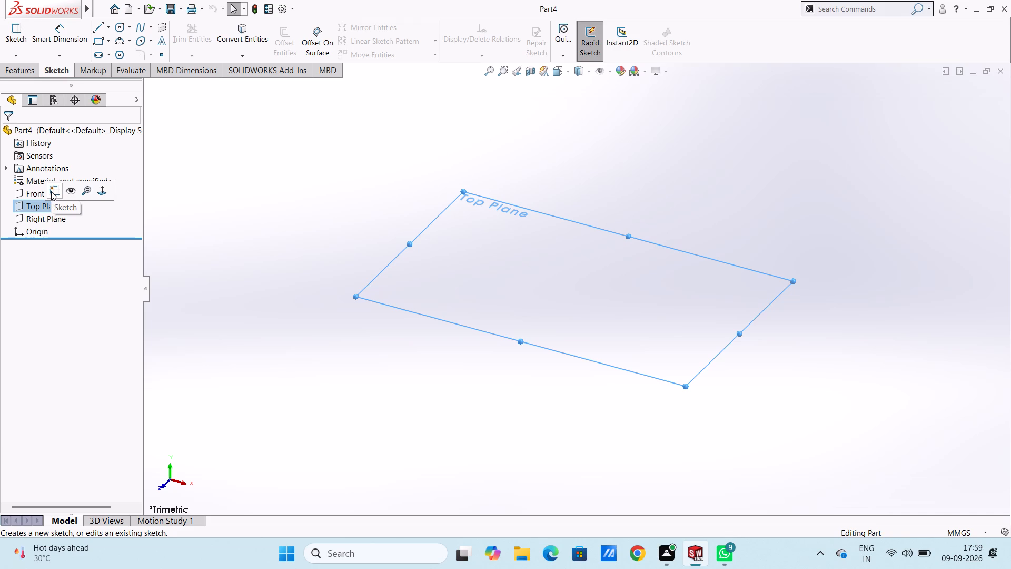
pyautogui.click(51, 191)
pyautogui.click(324, 256)
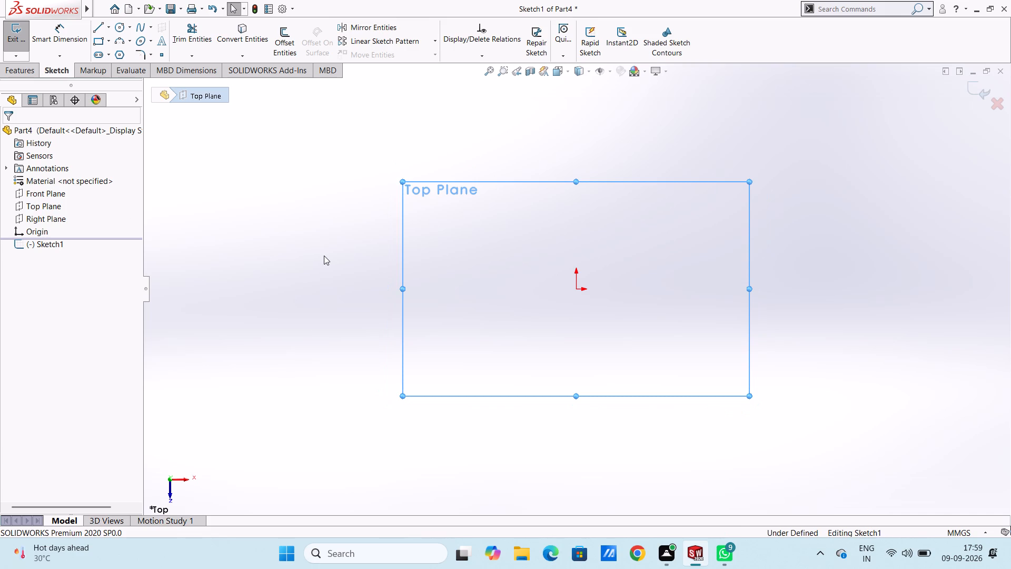
pyautogui.click(107, 42)
pyautogui.click(112, 67)
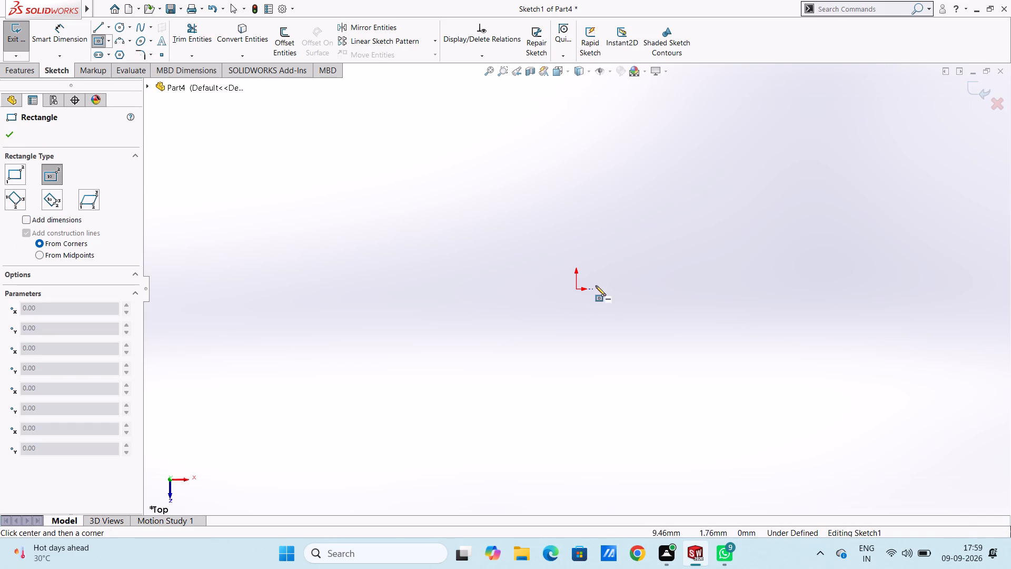
pyautogui.click(576, 288)
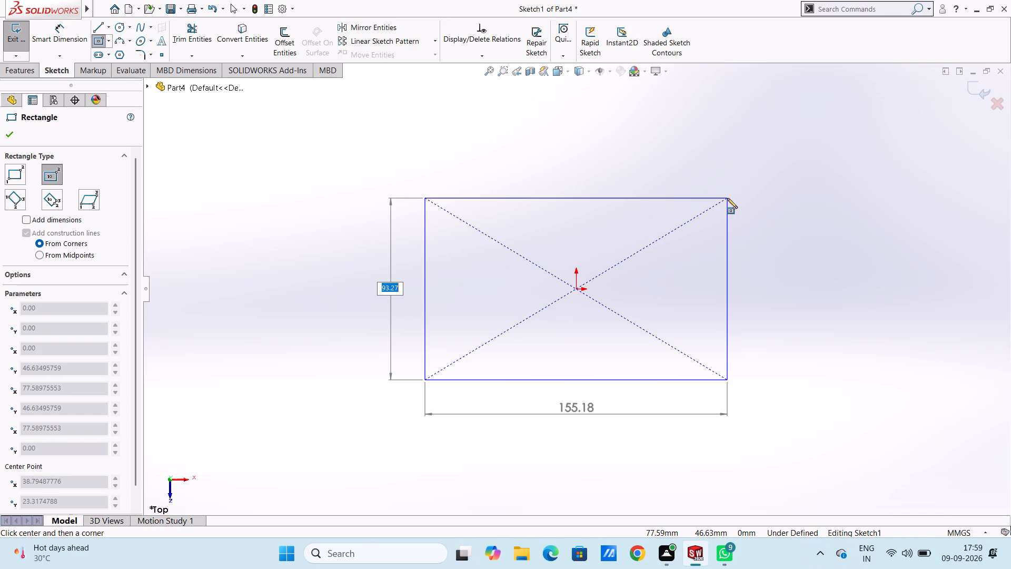
pyautogui.write('100')
pyautogui.press('Return')
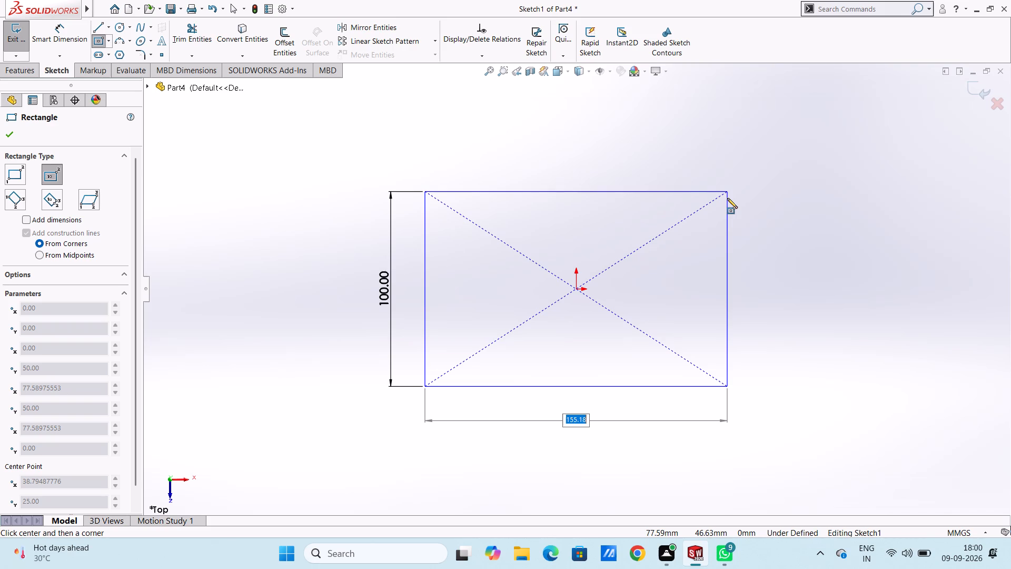
pyautogui.write('200')
pyautogui.press('Return')
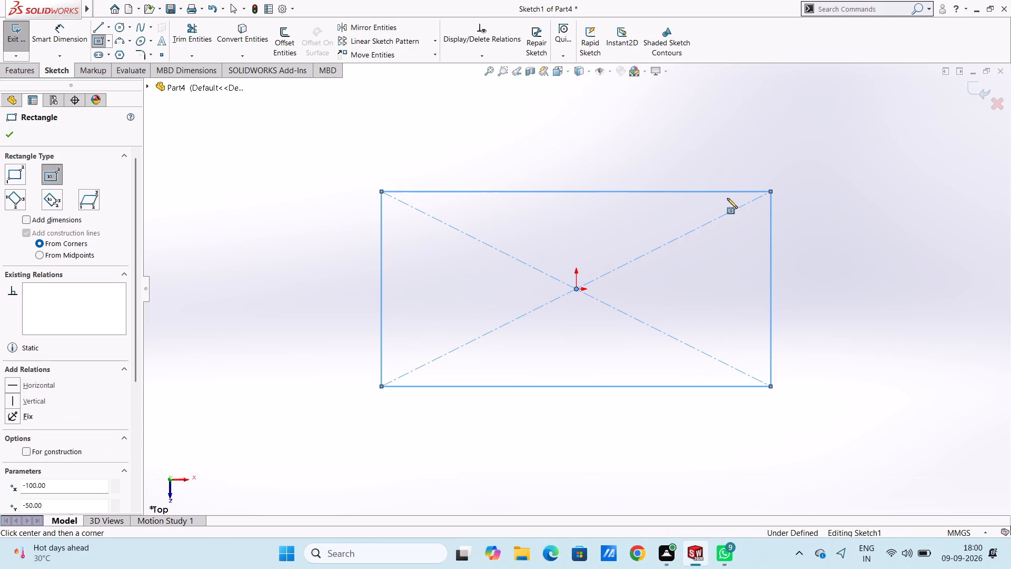
pyautogui.press('Escape')
pyautogui.press('Escape')
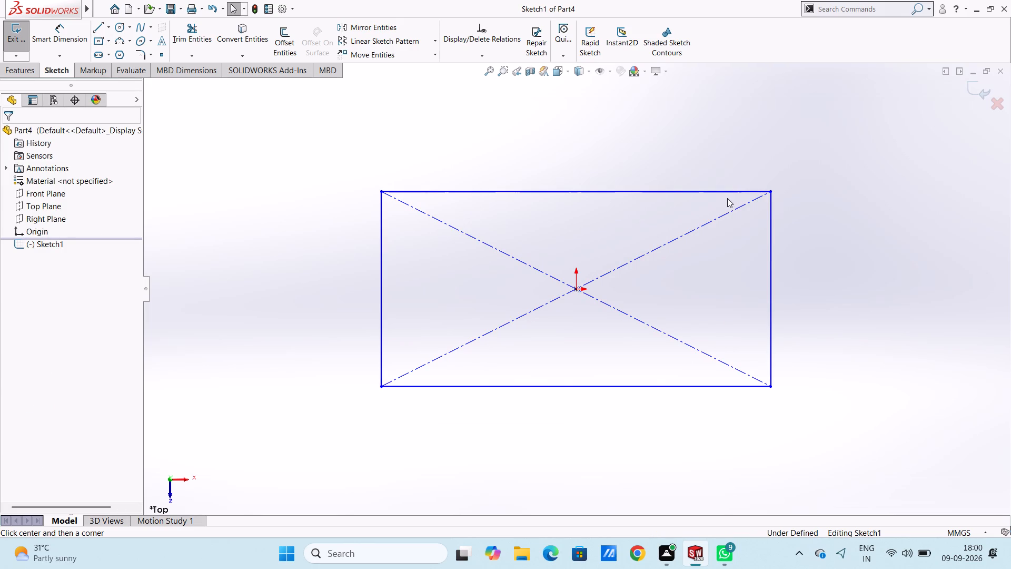
# Dimension the rectangle's vertical side as 100 mm and its horizontal side as 200 mm.
pyautogui.click(71, 42)
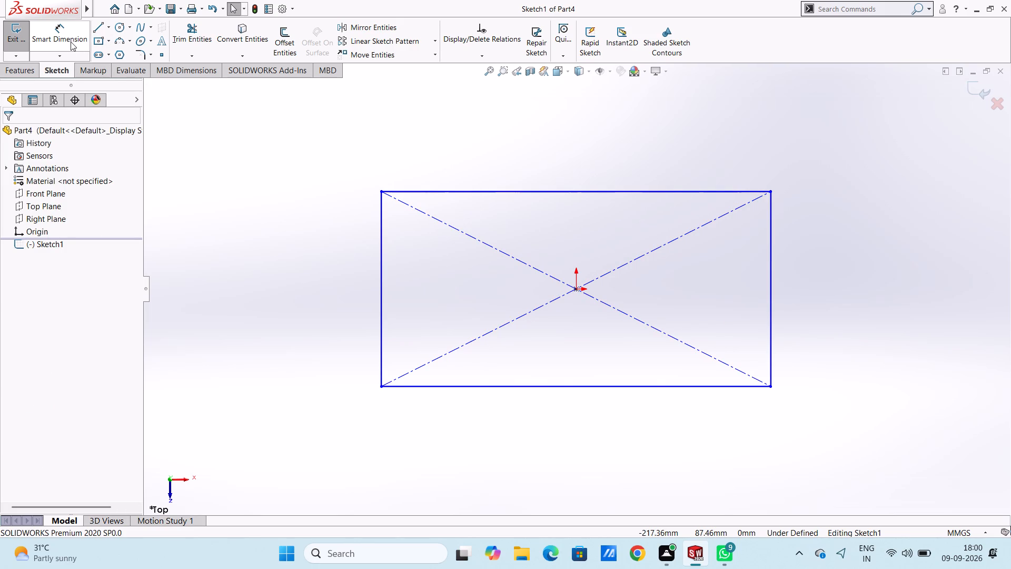
pyautogui.click(381, 250)
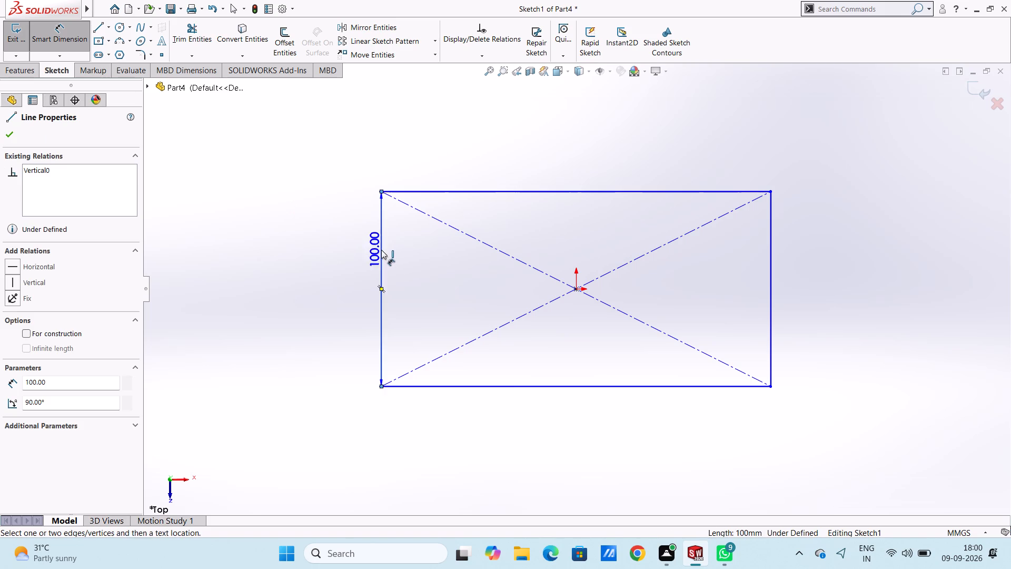
pyautogui.click(285, 262)
pyautogui.press('Return')
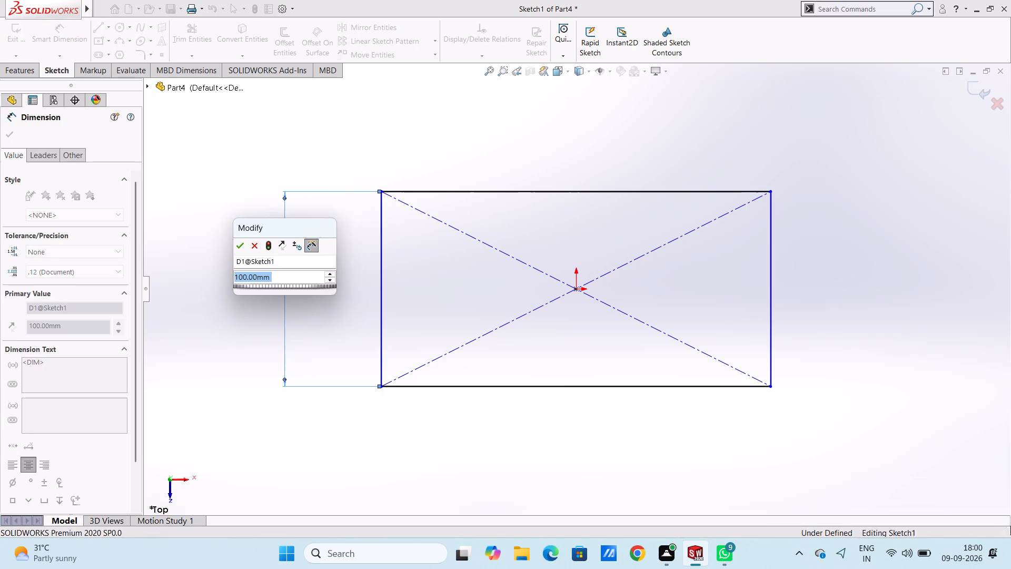
pyautogui.click(309, 277)
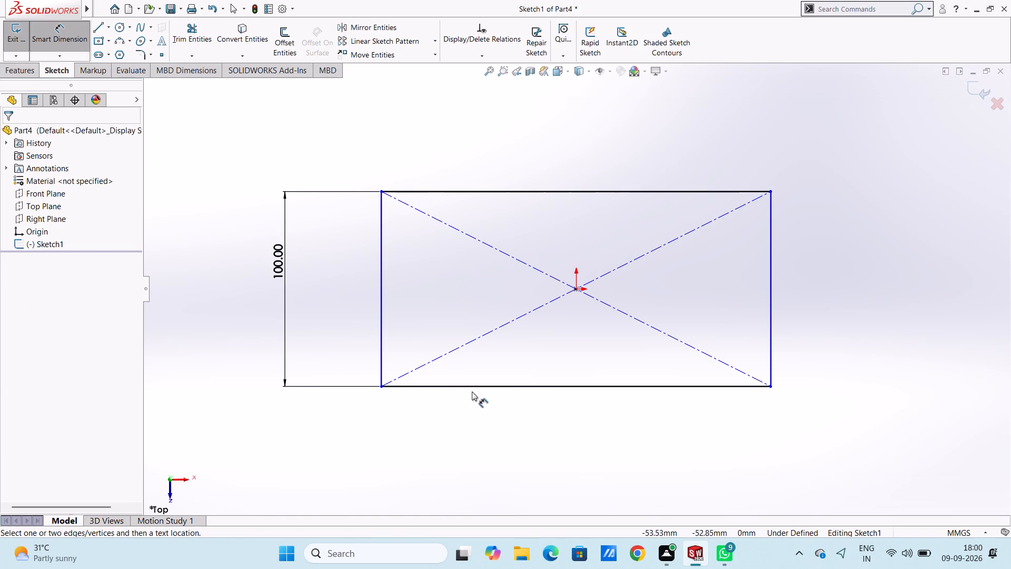
pyautogui.click(479, 388)
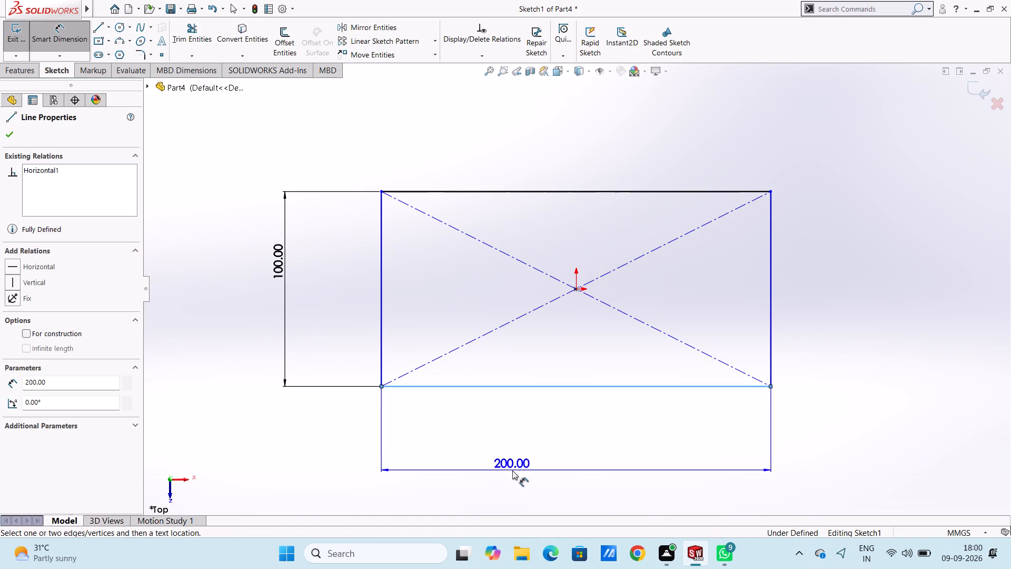
pyautogui.click(513, 471)
pyautogui.press('Return')
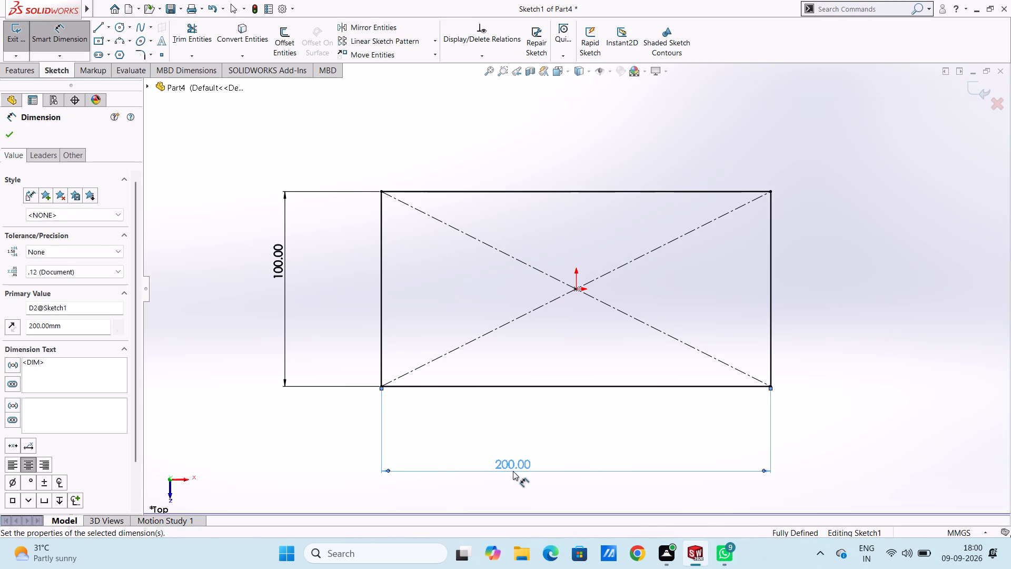
pyautogui.click(577, 456)
pyautogui.press('Escape')
pyautogui.press('Escape')
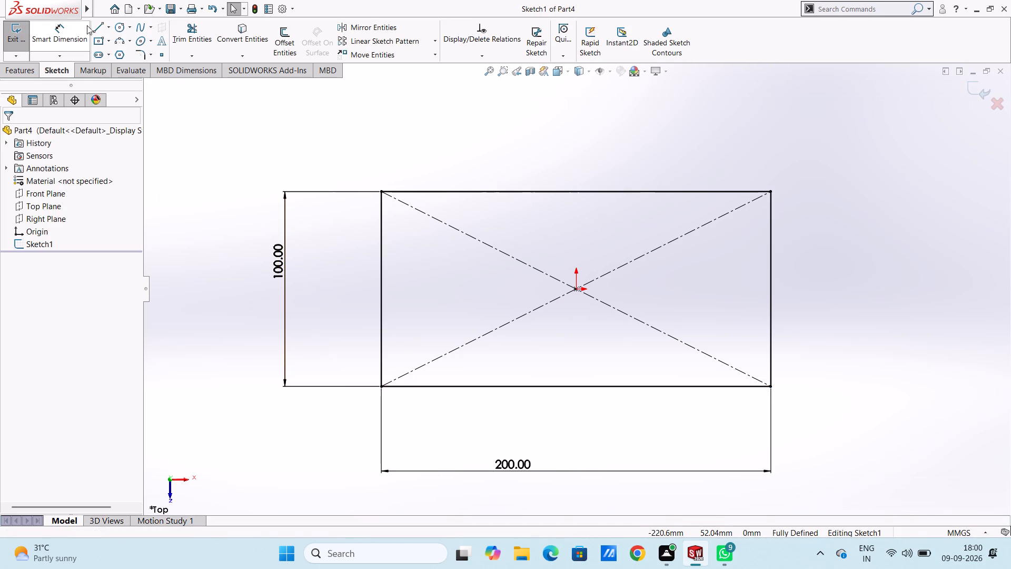
# Extrude the rectangle as a blind boss 10 mm deep to form the base plate.
pyautogui.click(16, 75)
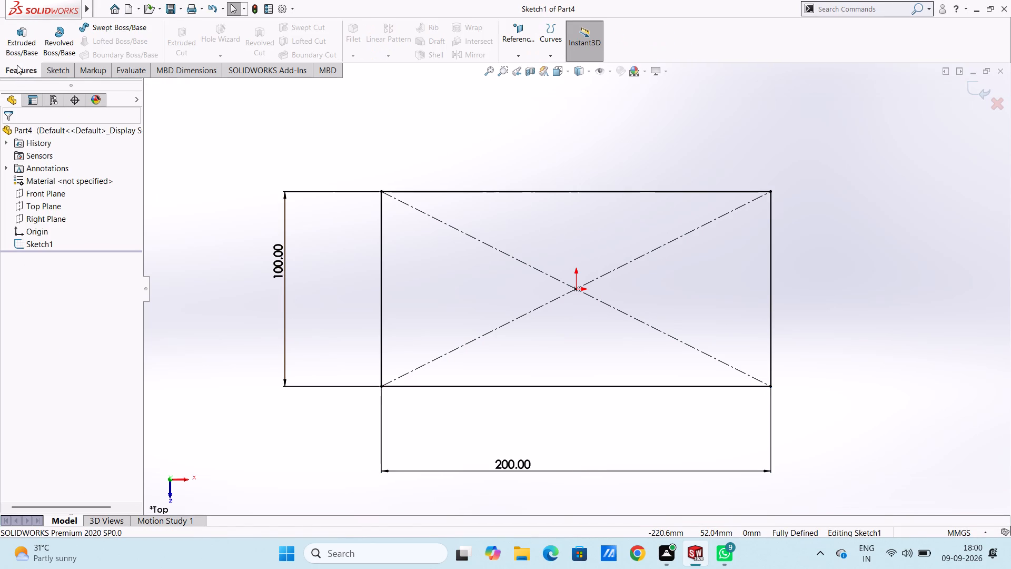
pyautogui.click(23, 40)
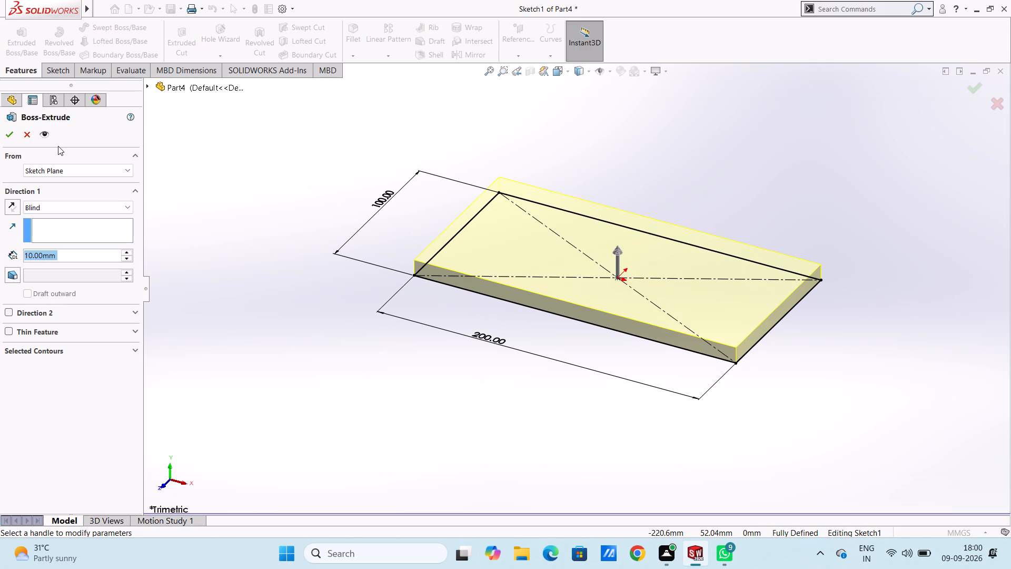
pyautogui.click(5, 139)
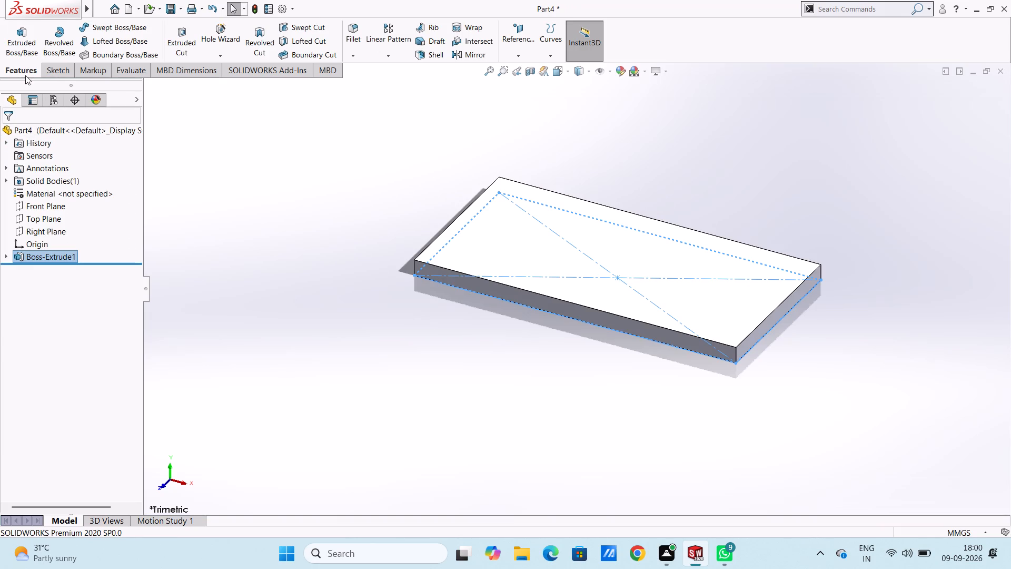
# Sketch a corner rectangle on the plate's top face from its back-left corner, 100 mm high and 120 mm wide.
pyautogui.hotkey('ctrl', '5')
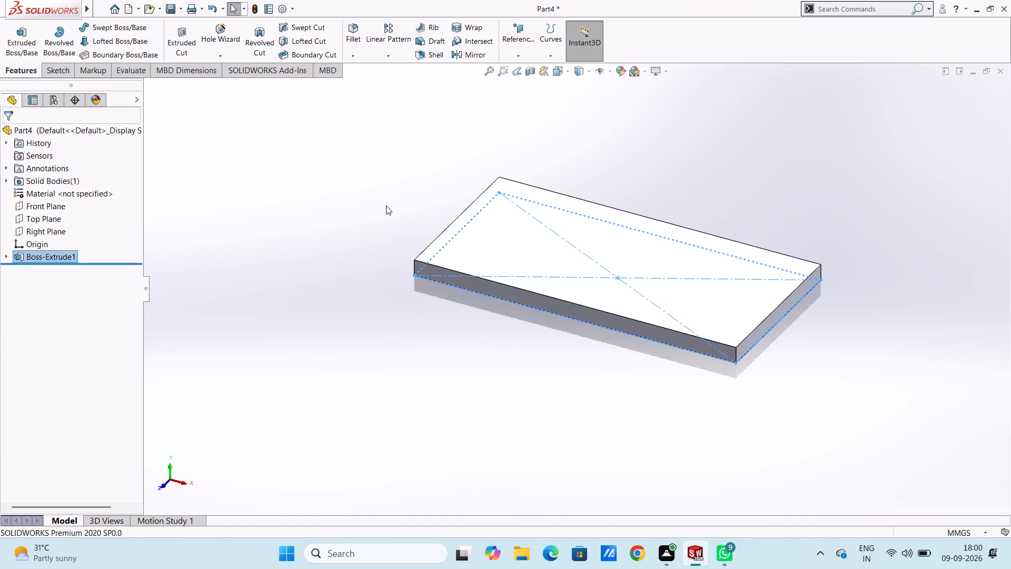
pyautogui.click(430, 251)
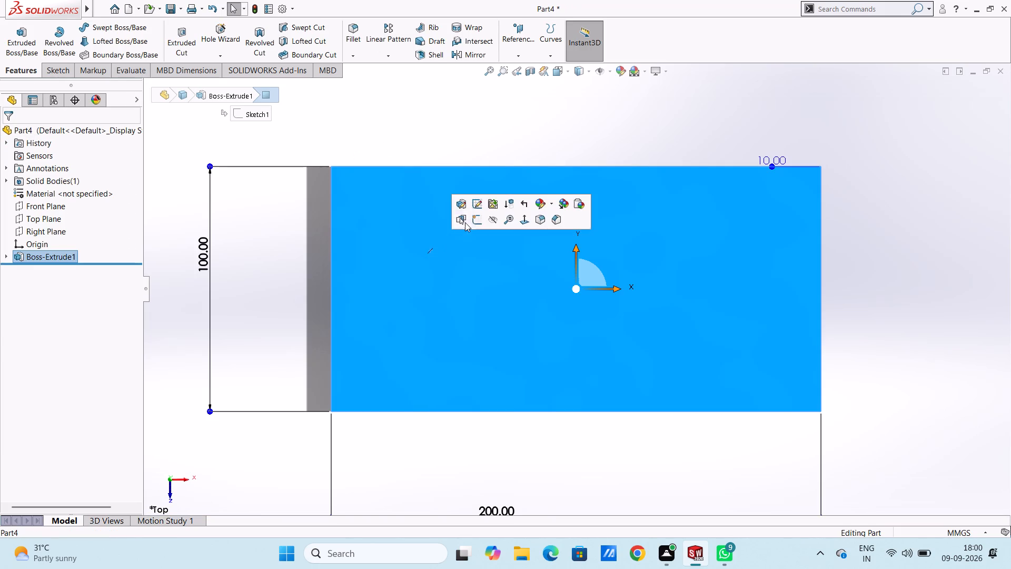
pyautogui.click(475, 222)
pyautogui.click(200, 271)
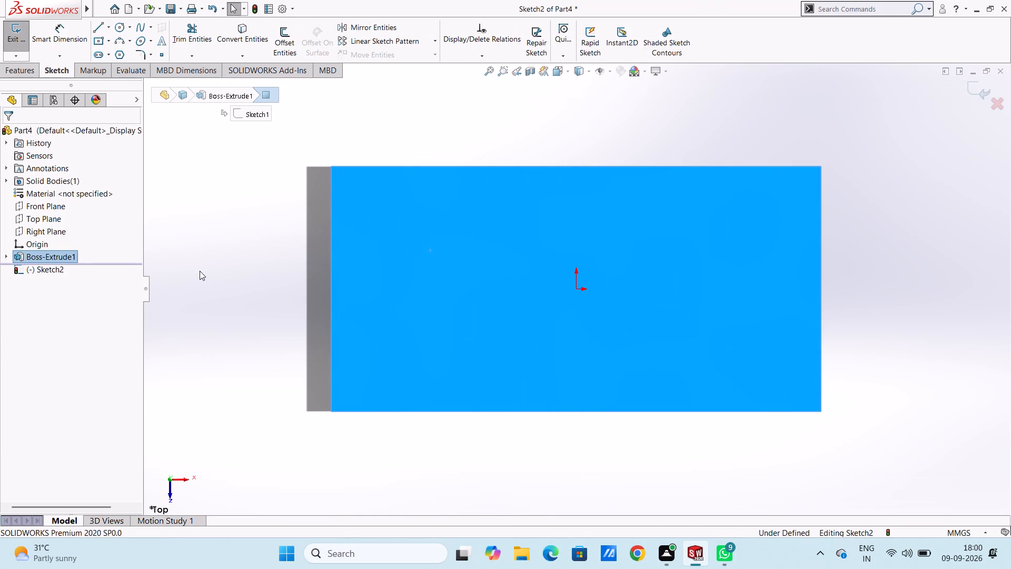
pyautogui.click(108, 38)
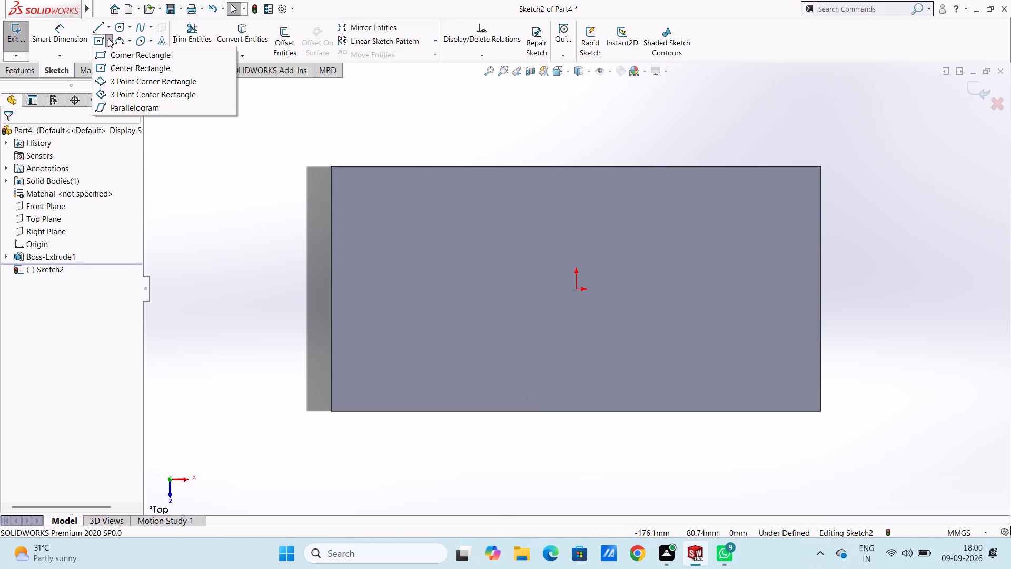
pyautogui.click(111, 53)
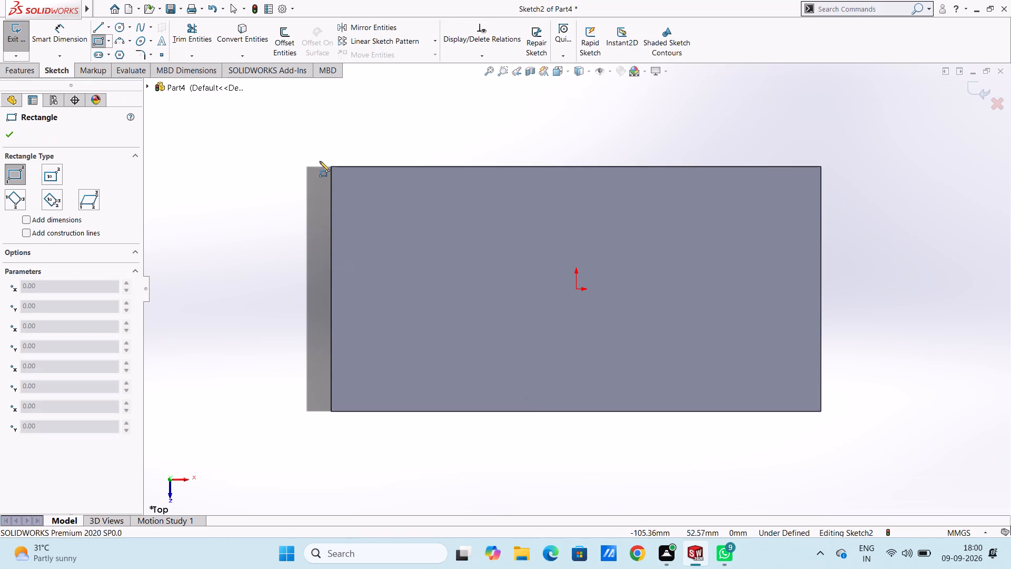
pyautogui.click(332, 168)
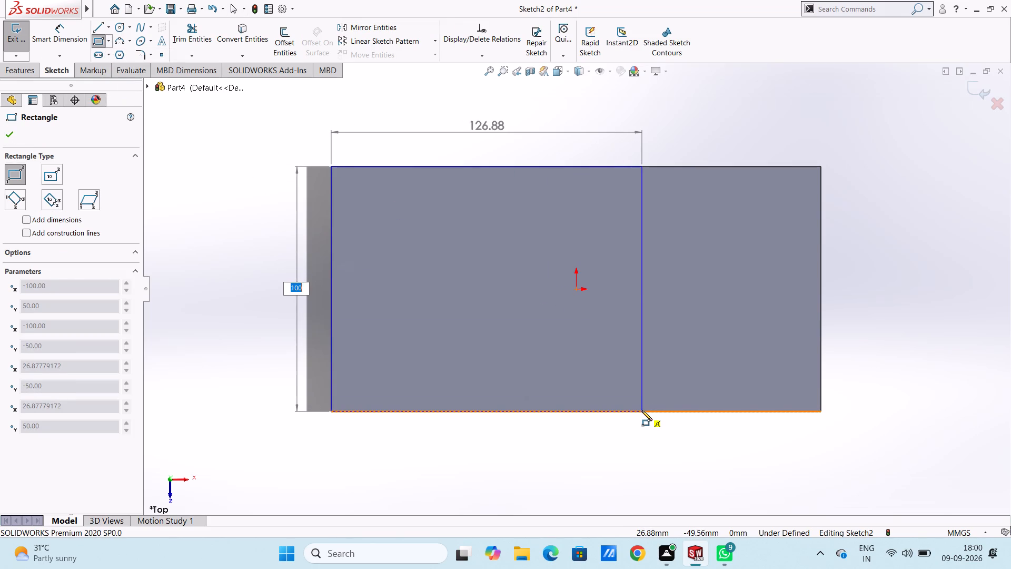
pyautogui.write('100')
pyautogui.press('Return')
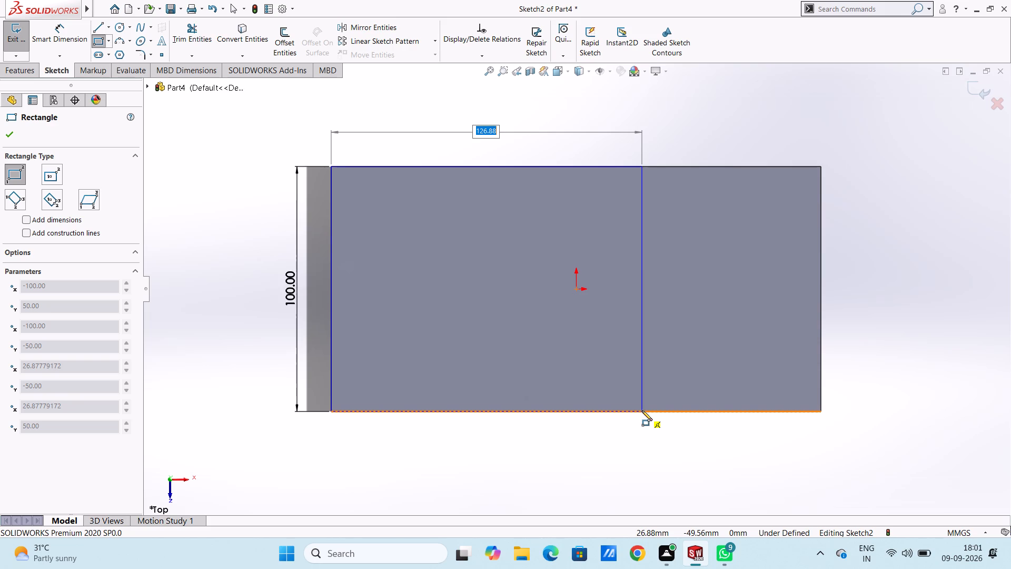
pyautogui.write('120')
pyautogui.press('Return')
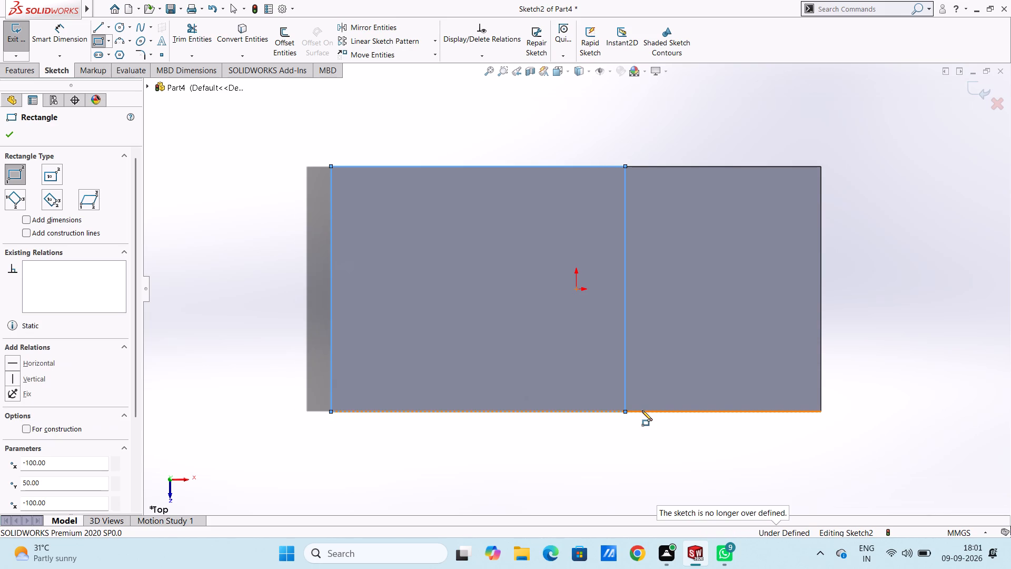
pyautogui.press('Escape')
pyautogui.press('Escape')
pyautogui.press('Escape')
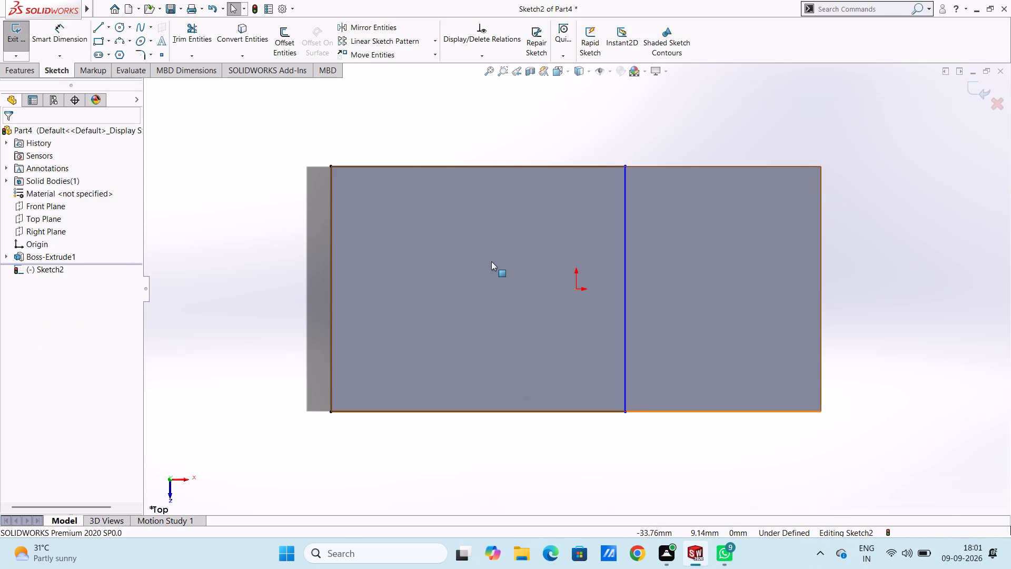
# Dimension the new rectangle's horizontal side as 120 mm.
pyautogui.click(623, 211)
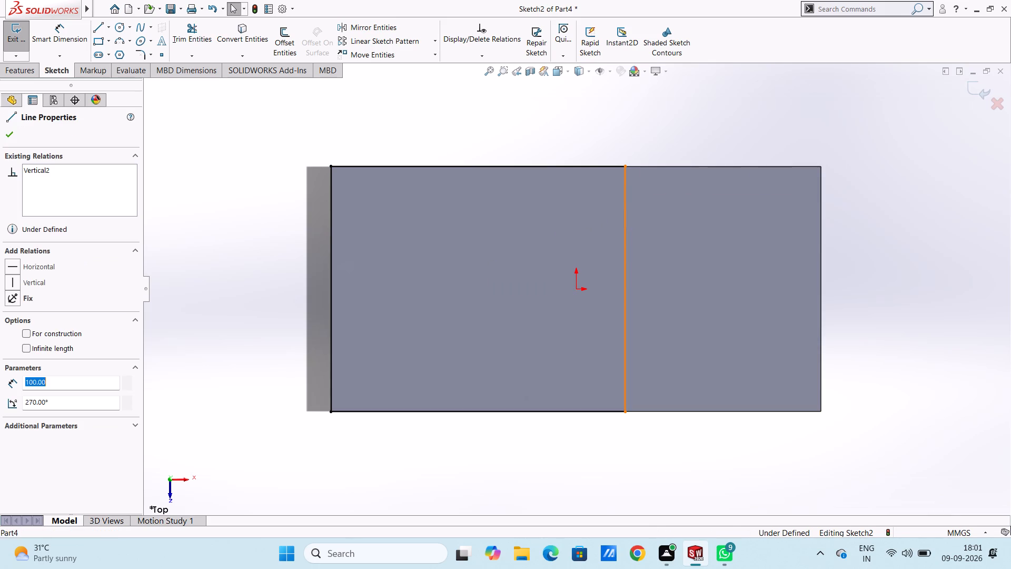
pyautogui.click(363, 93)
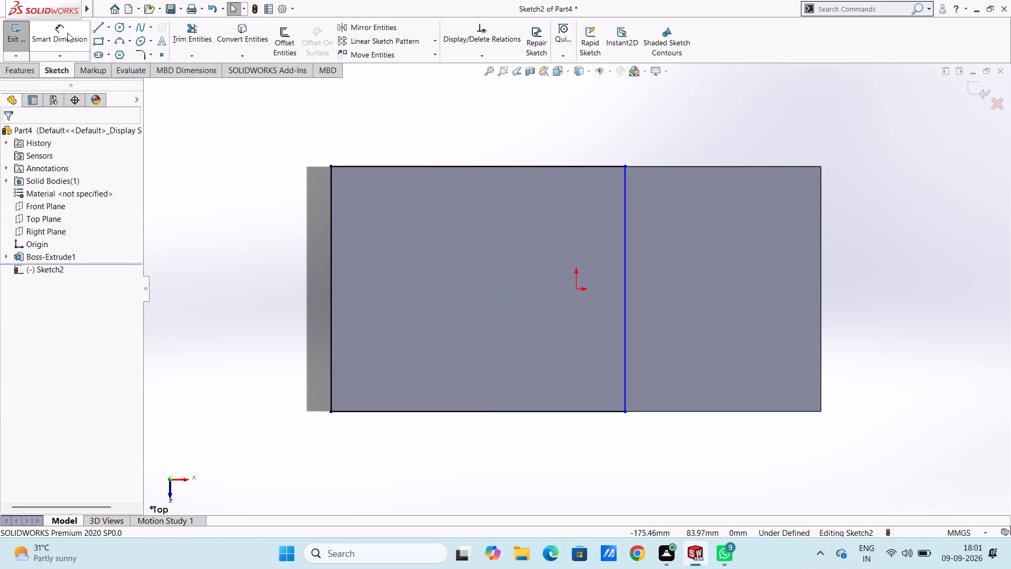
pyautogui.click(67, 33)
pyautogui.click(402, 166)
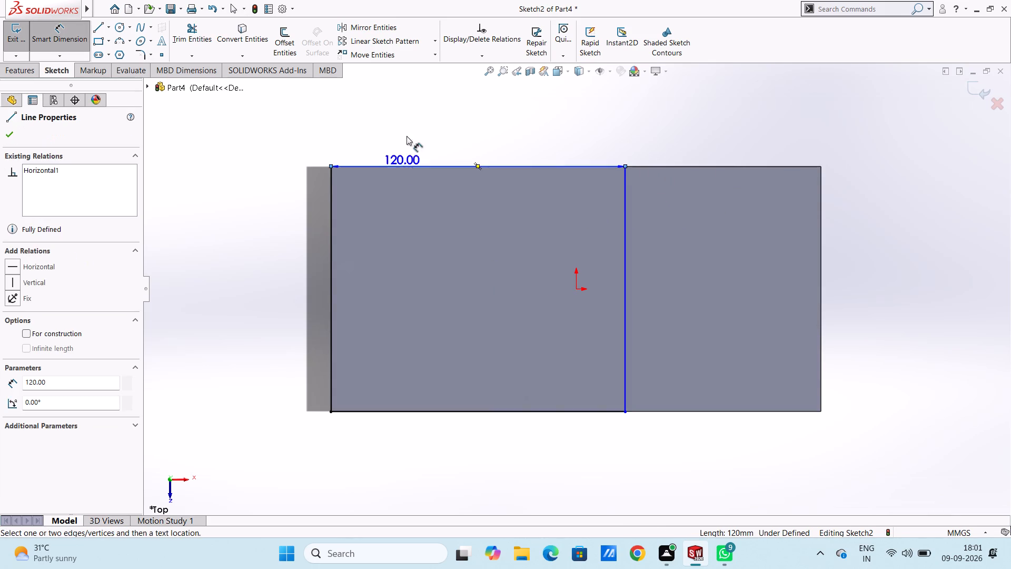
pyautogui.click(410, 117)
pyautogui.press('Return')
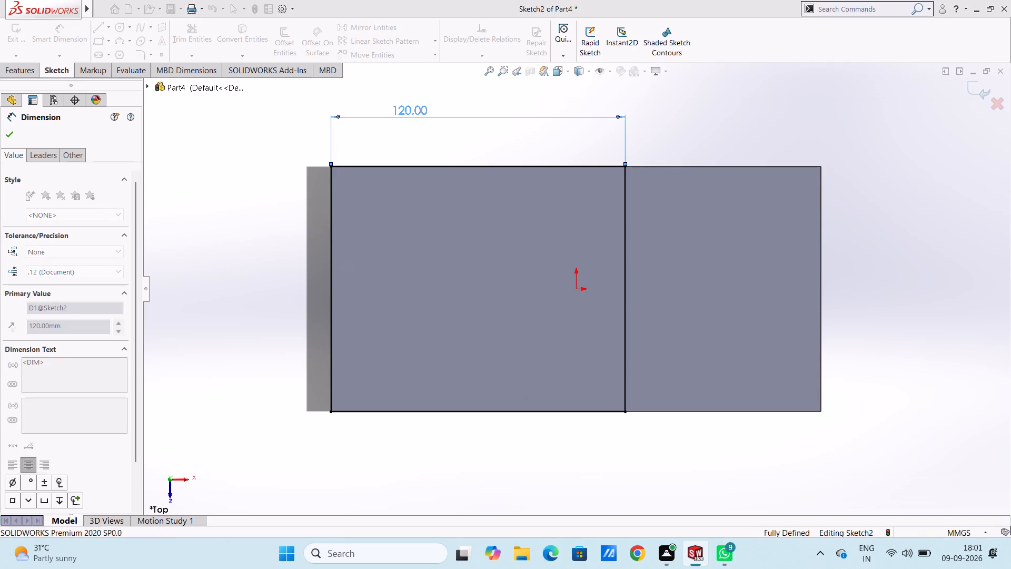
pyautogui.click(424, 137)
pyautogui.press('Escape')
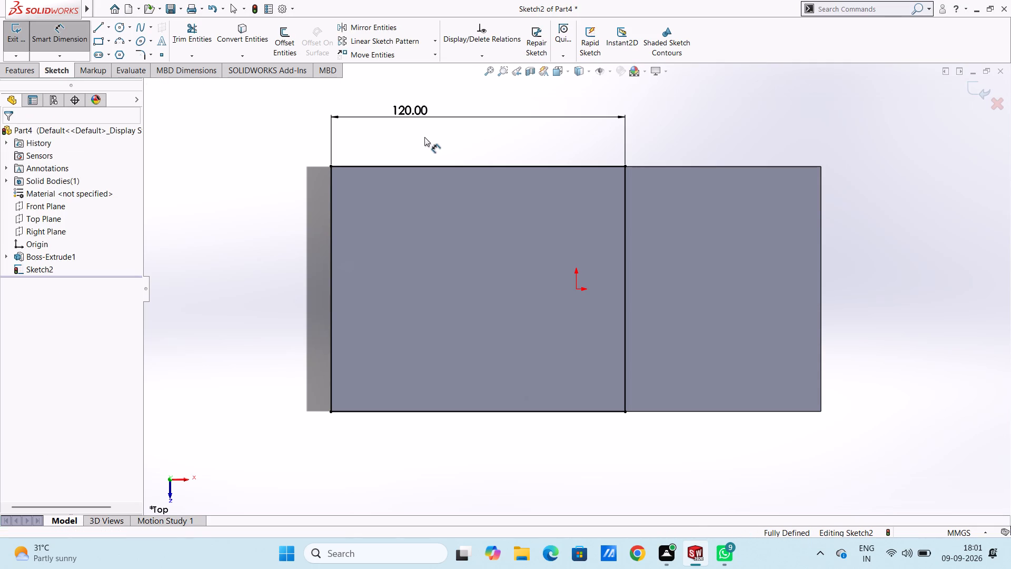
# Extrude the 120 mm wide rectangle as a blind boss 10 mm deep, merged with the base plate.
pyautogui.click(13, 70)
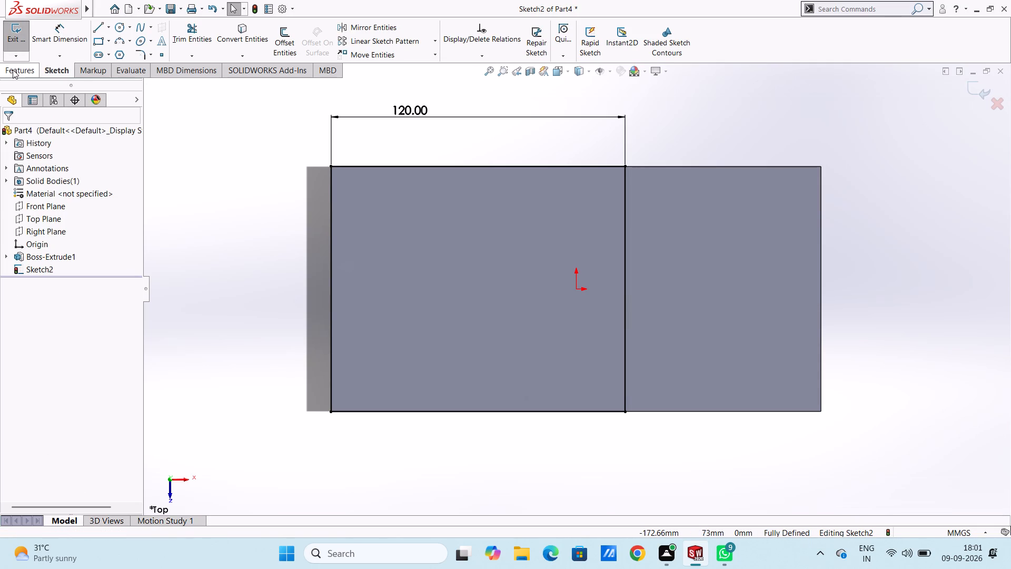
pyautogui.click(24, 44)
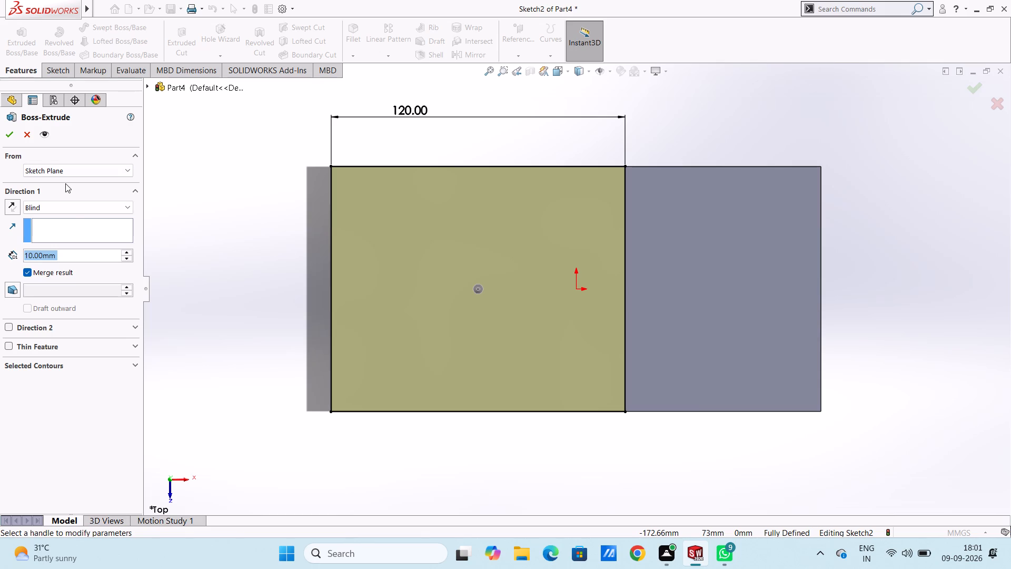
pyautogui.click(9, 140)
pyautogui.click(229, 266)
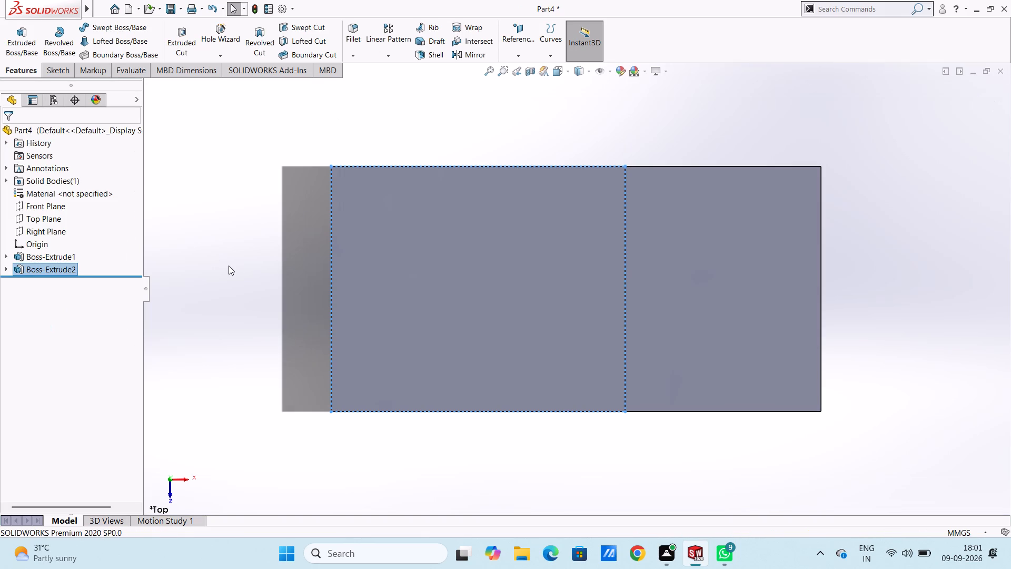
# Chamfer the vertical edge at the front-right corner of the lower plate with 20 mm distance and 45 degree angle.
pyautogui.hotkey('ctrl', '7')
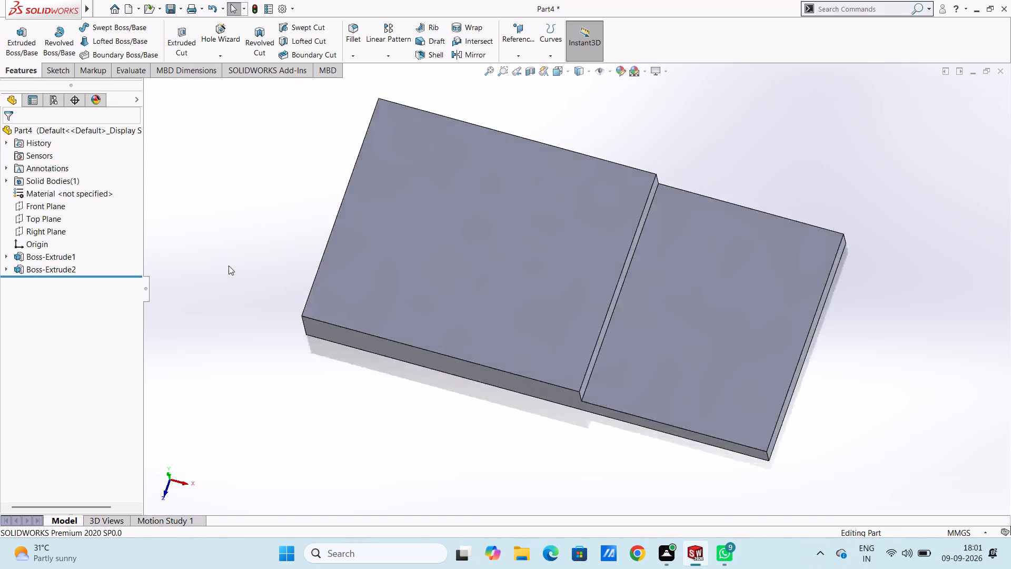
pyautogui.hotkey('ctrl', '1')
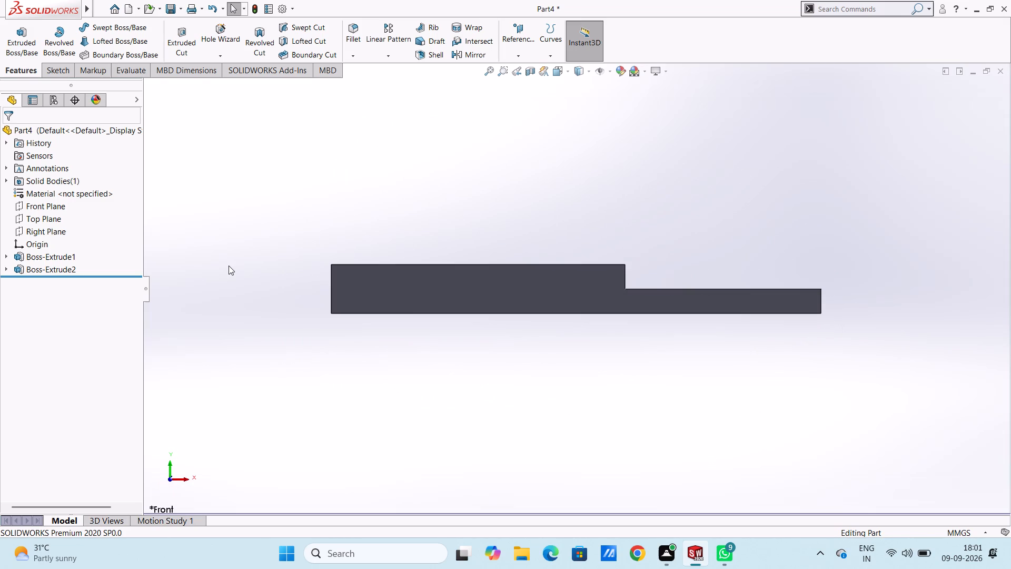
pyautogui.hotkey('ctrl', '5')
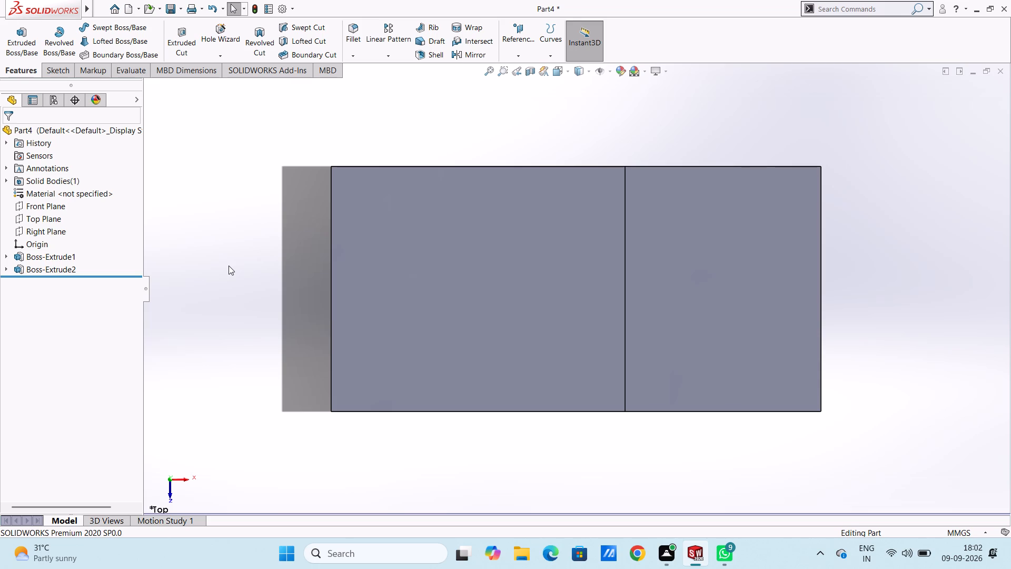
pyautogui.hotkey('ctrl', '5')
pyautogui.hotkey('ctrl', '7')
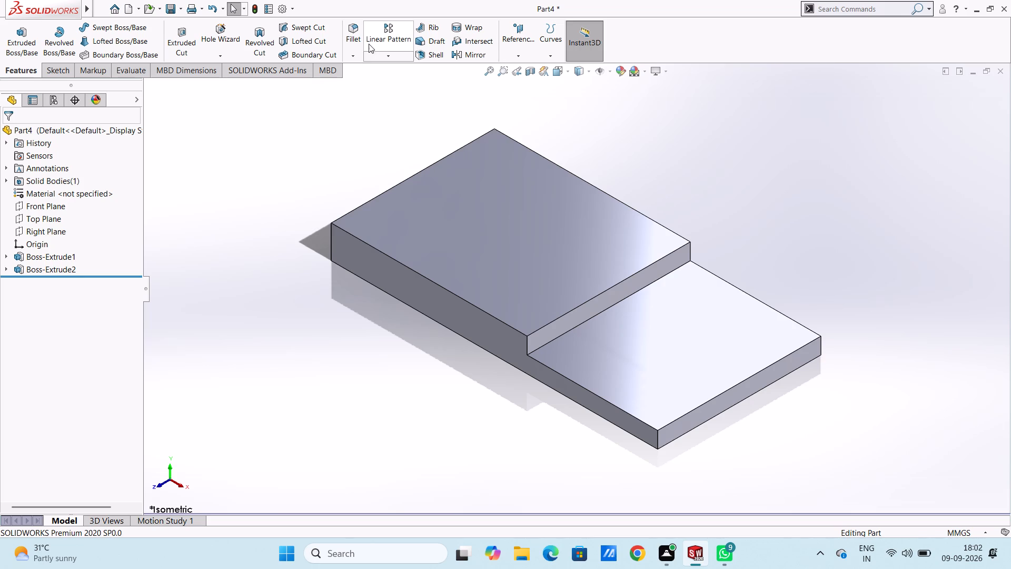
pyautogui.click(355, 55)
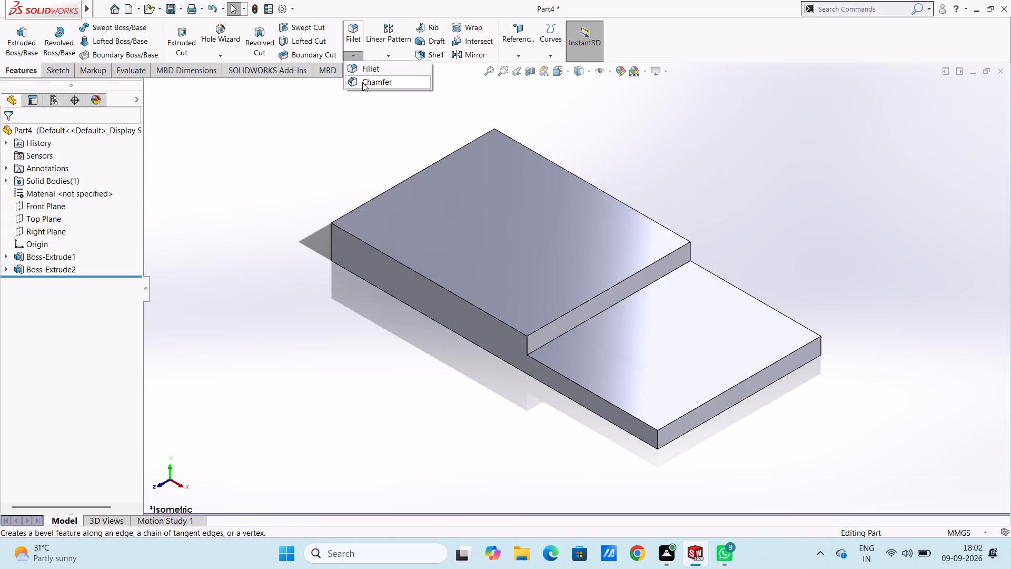
pyautogui.click(362, 82)
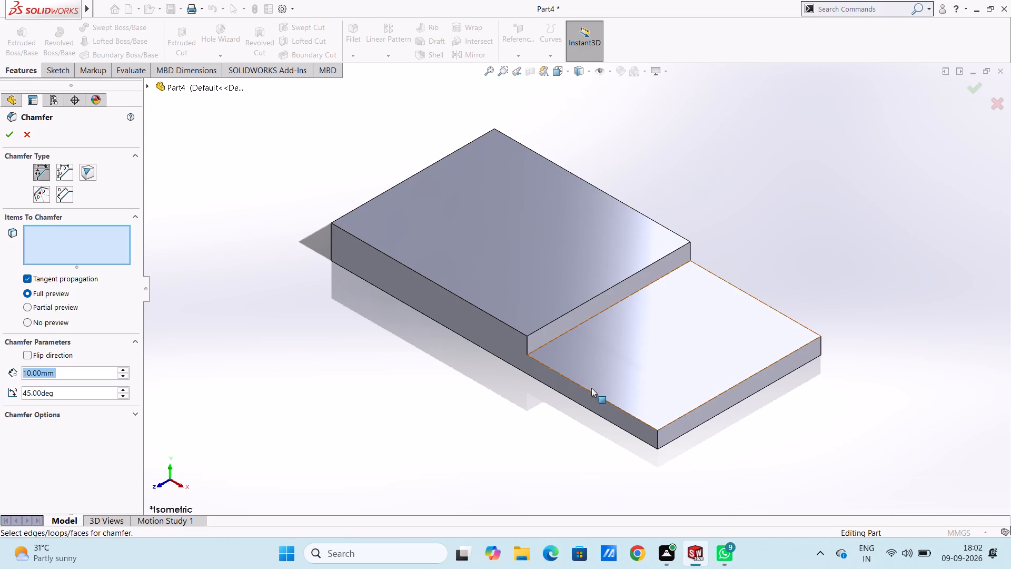
pyautogui.click(658, 441)
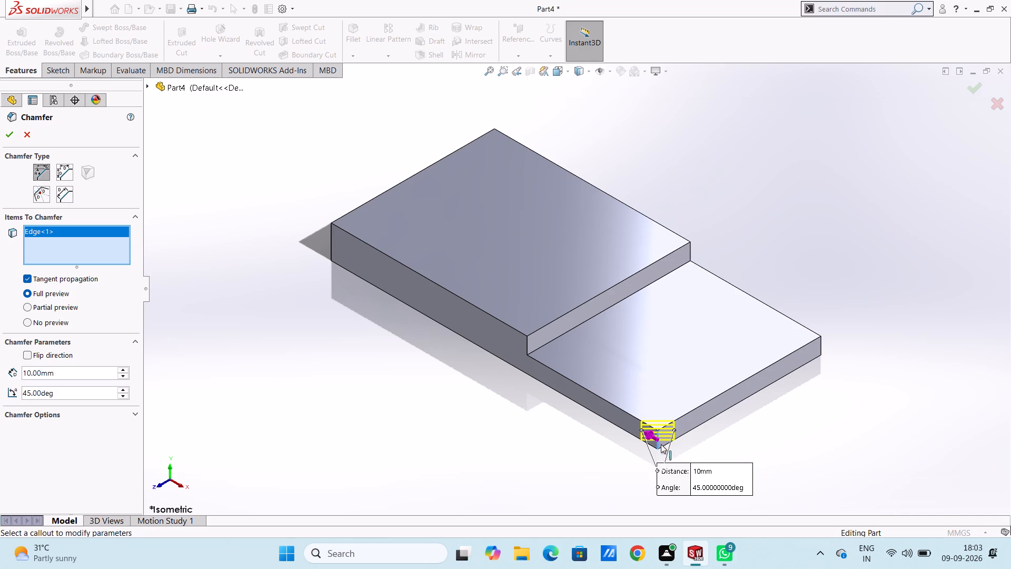
pyautogui.doubleClick(91, 372)
pyautogui.write('20')
pyautogui.press('Return')
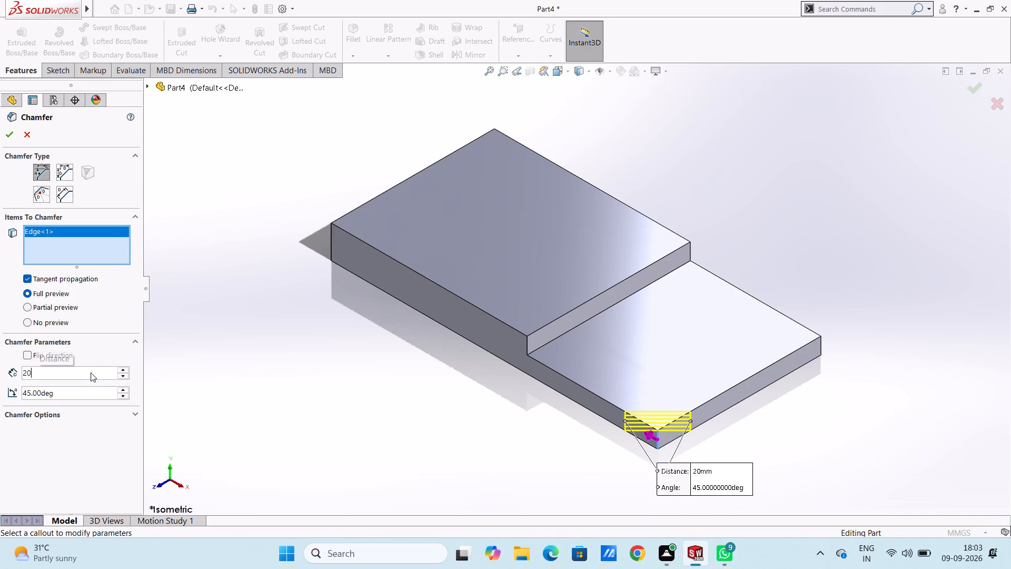
pyautogui.click(12, 137)
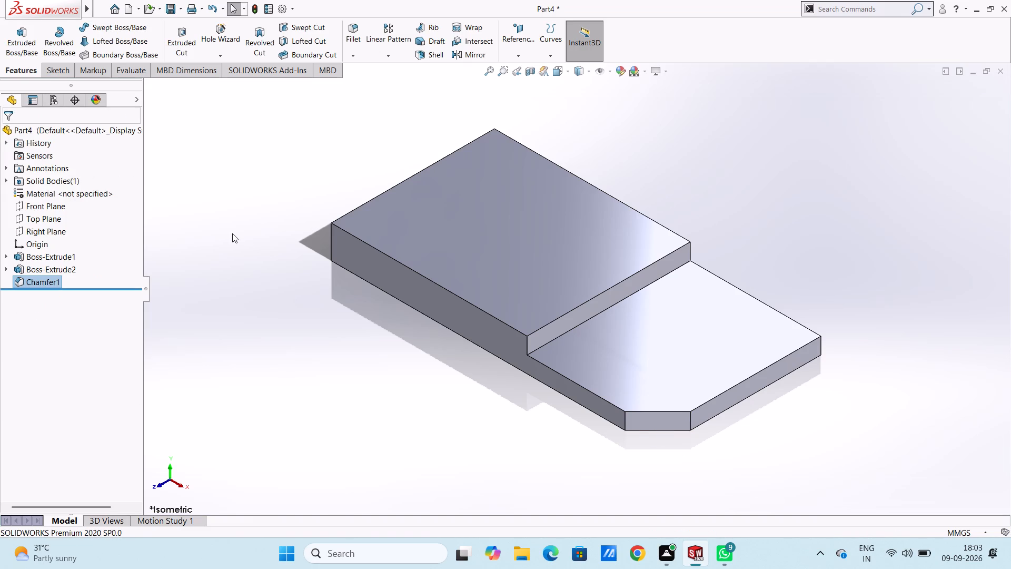
pyautogui.click(267, 264)
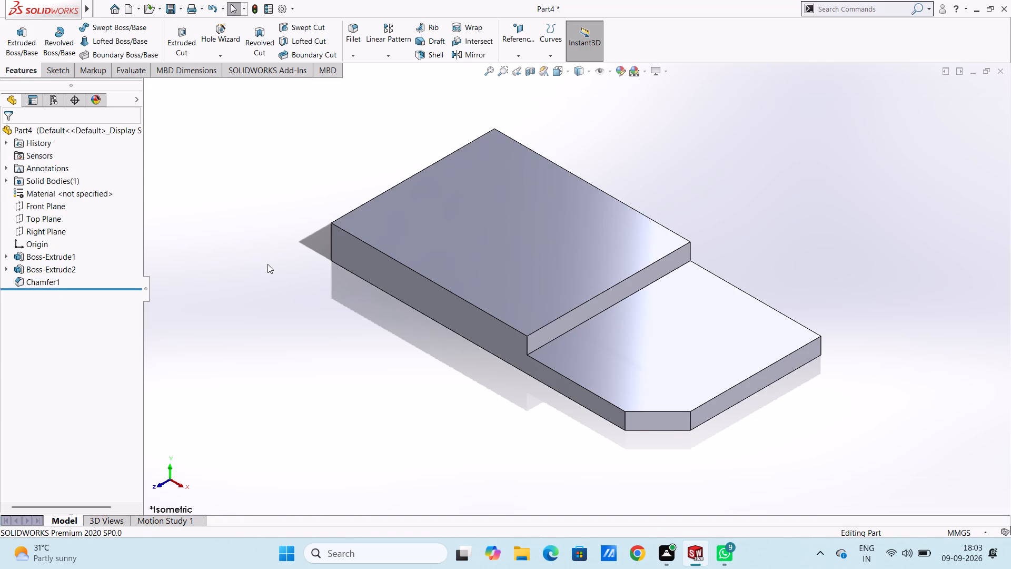
# Chamfer the vertical edge at the back-right corner of the lower plate with the same 20 mm distance and 45 degree angle.
pyautogui.hotkey('ctrl', '2')
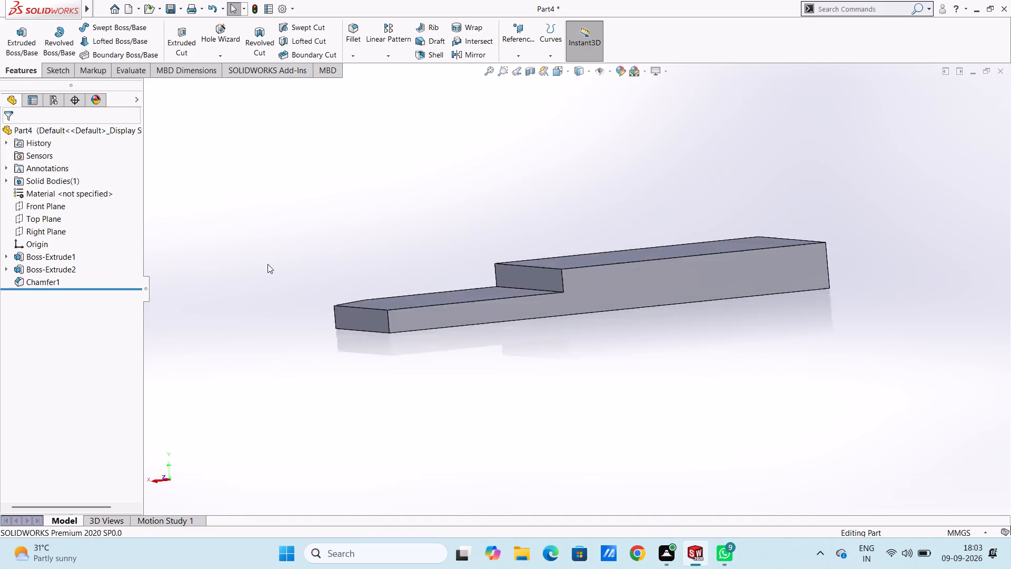
pyautogui.rightClick(267, 264)
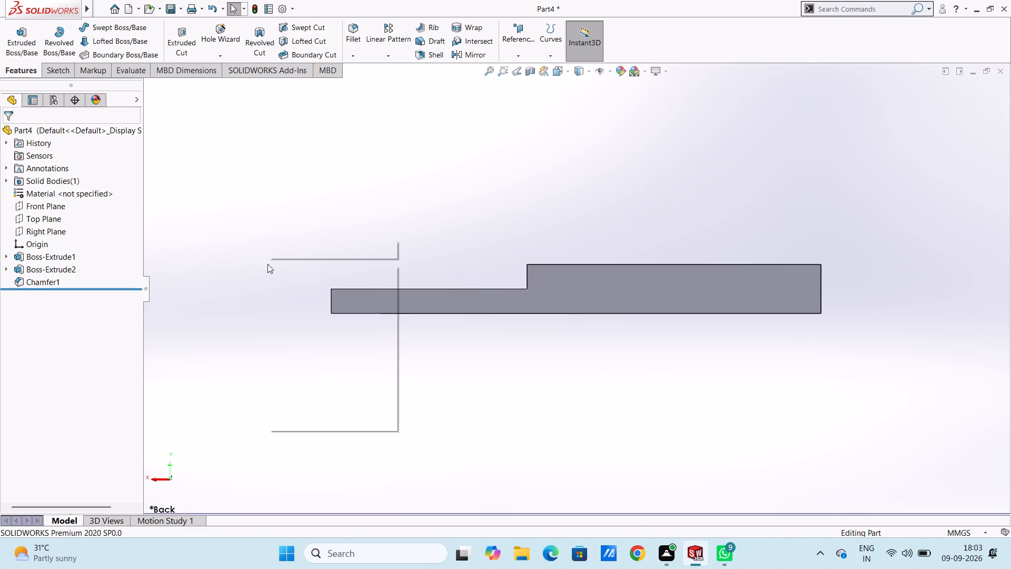
pyautogui.click(304, 311)
pyautogui.moveTo(292, 289); pyautogui.dragTo(304, 298)
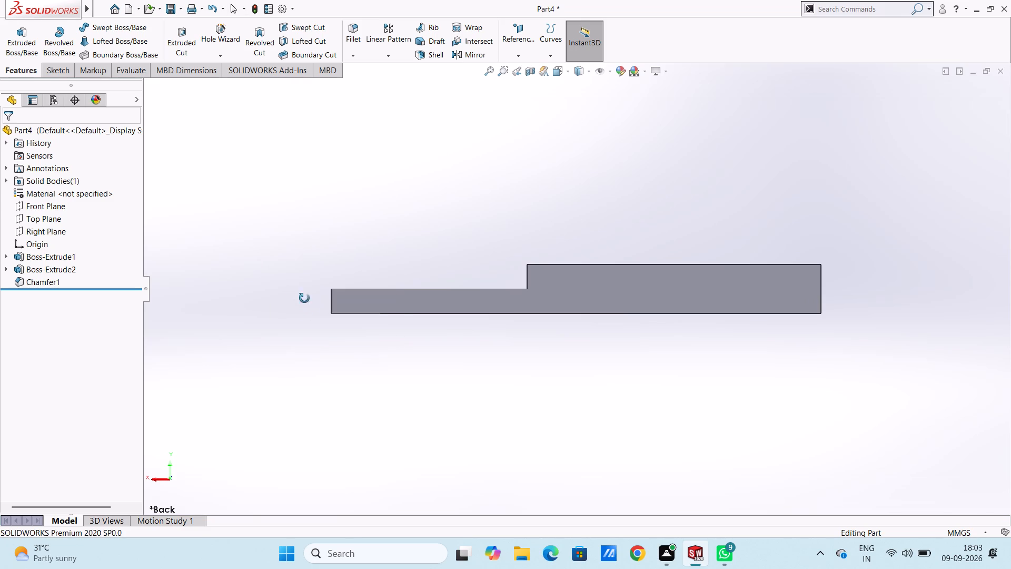
pyautogui.moveTo(304, 298); pyautogui.dragTo(359, 349)
pyautogui.press('Escape')
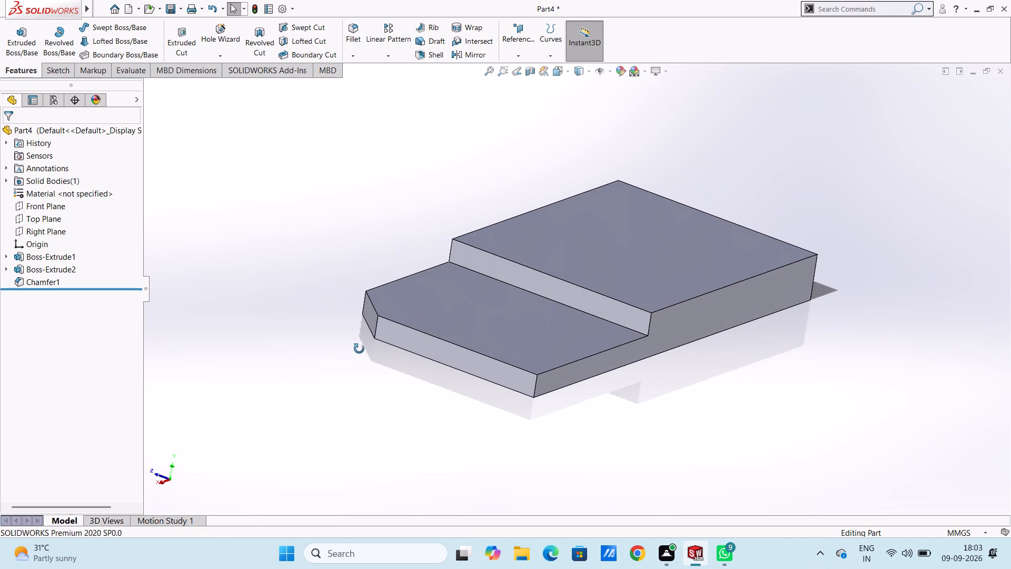
pyautogui.press('Escape')
pyautogui.press('Escape')
pyautogui.click(355, 58)
pyautogui.click(363, 87)
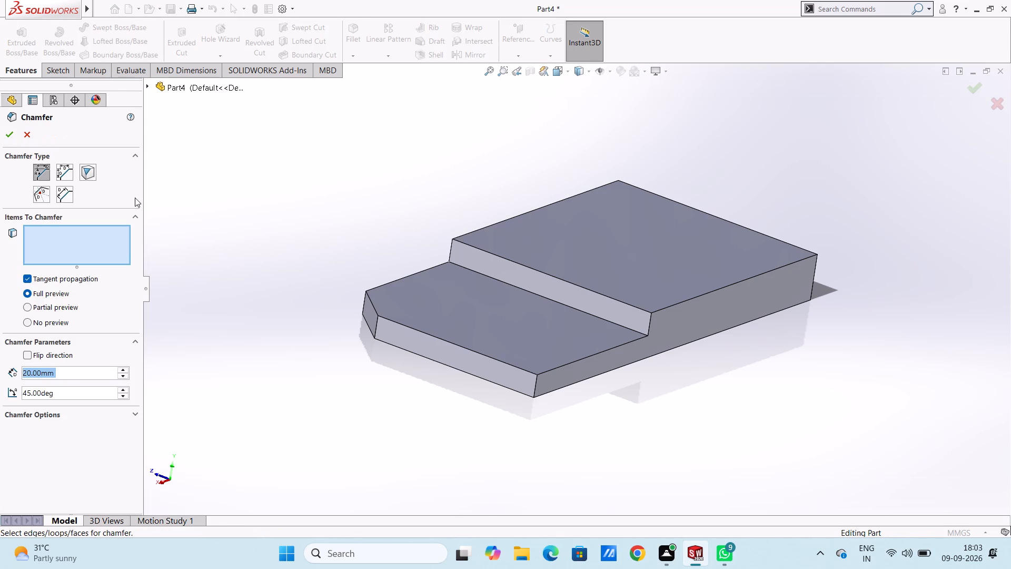
pyautogui.click(536, 382)
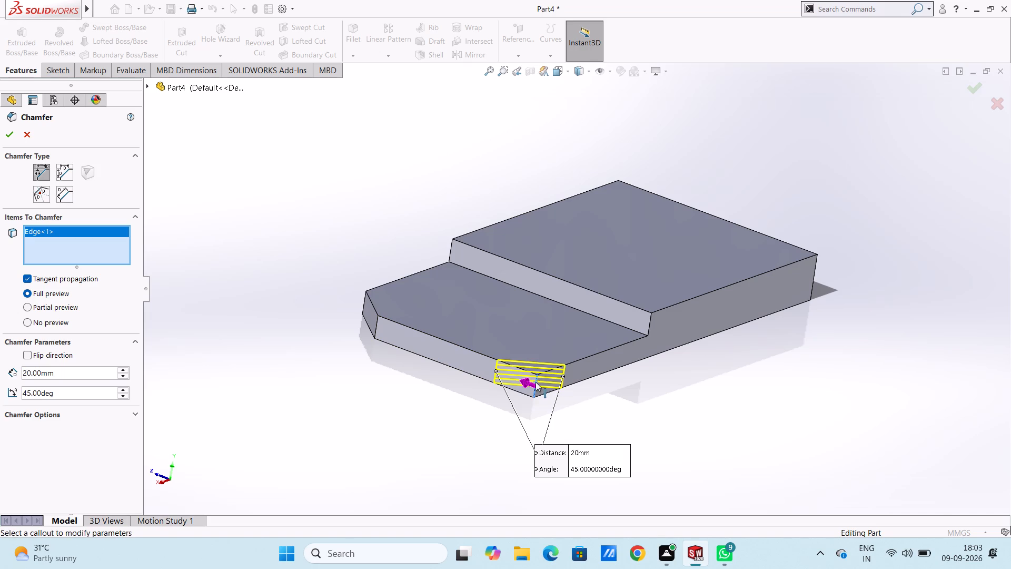
pyautogui.click(10, 133)
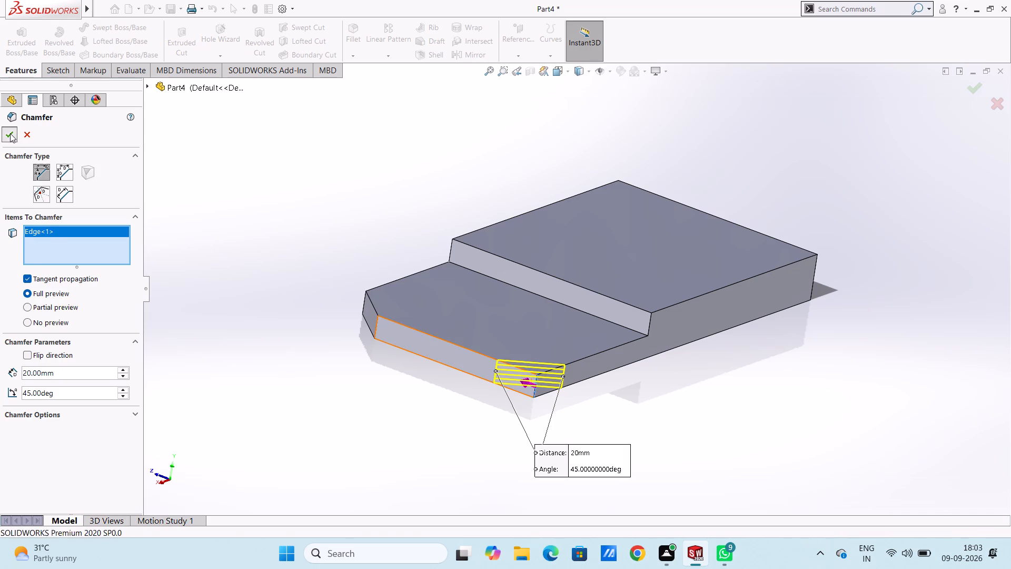
pyautogui.click(338, 257)
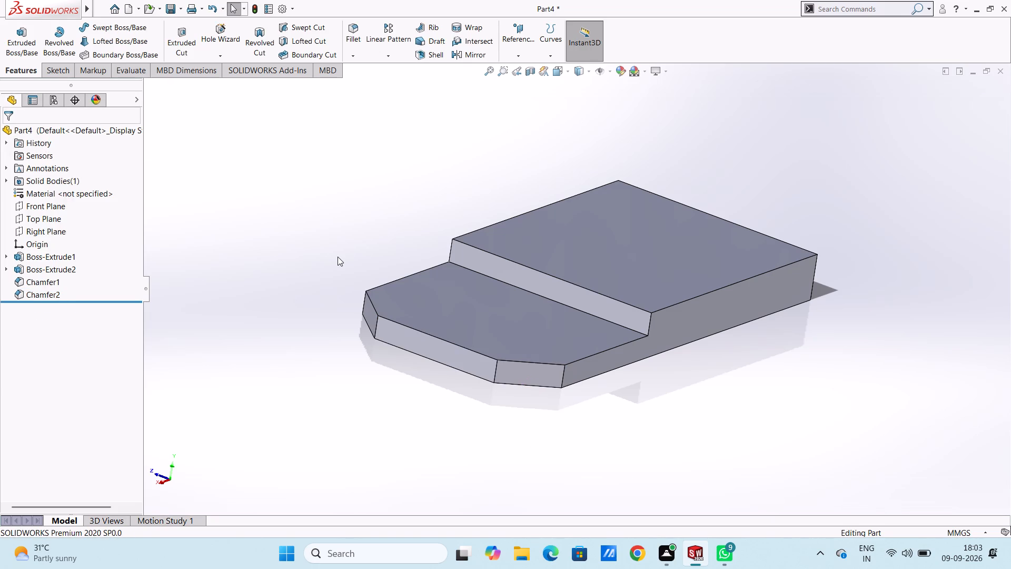
# Sketch a horizontal straight slot, 50 mm centre to centre and 12 mm wide, on the raised step's top face near its front edge.
pyautogui.hotkey('ctrl', '7')
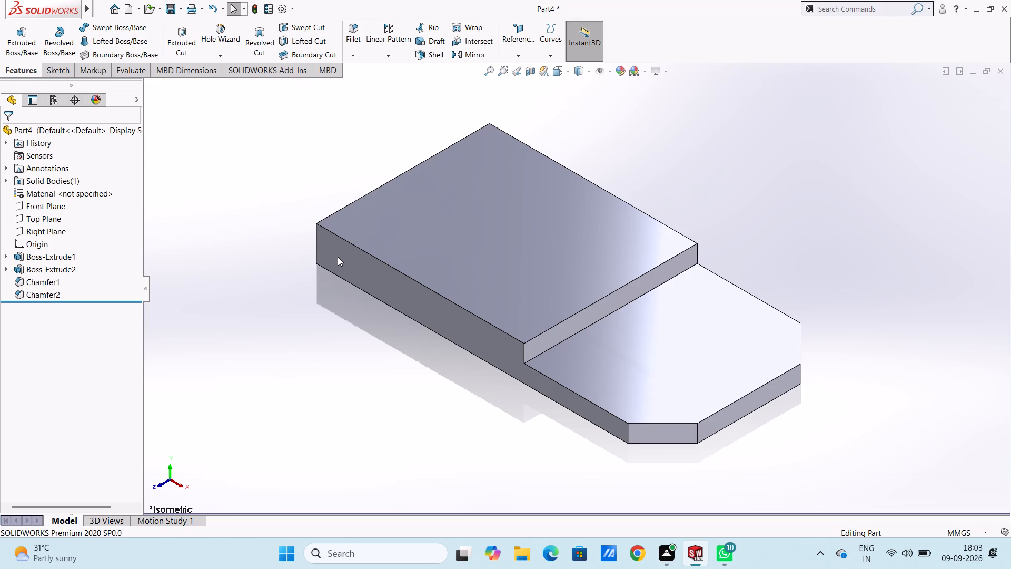
pyautogui.hotkey('ctrl', '5')
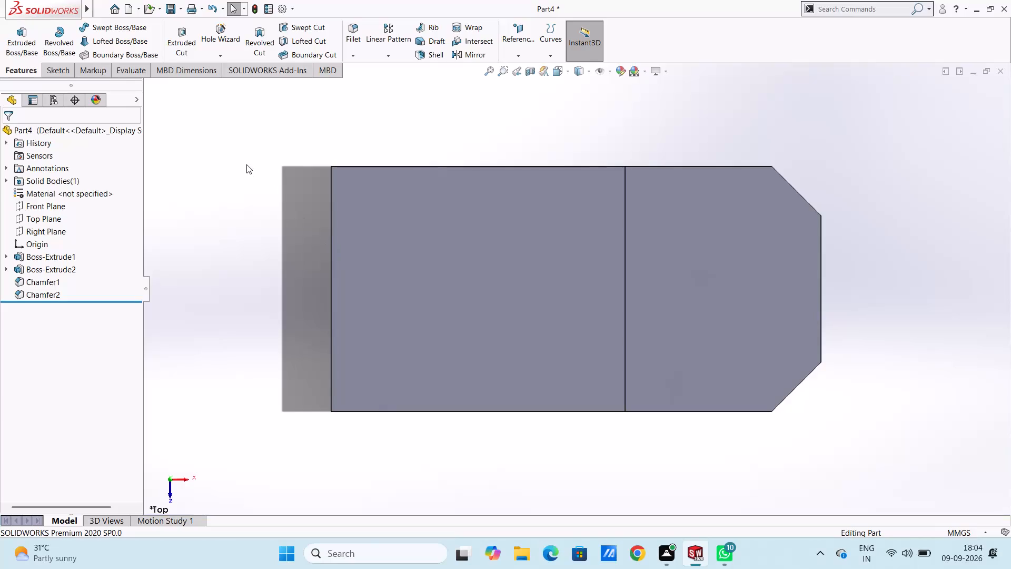
pyautogui.click(491, 287)
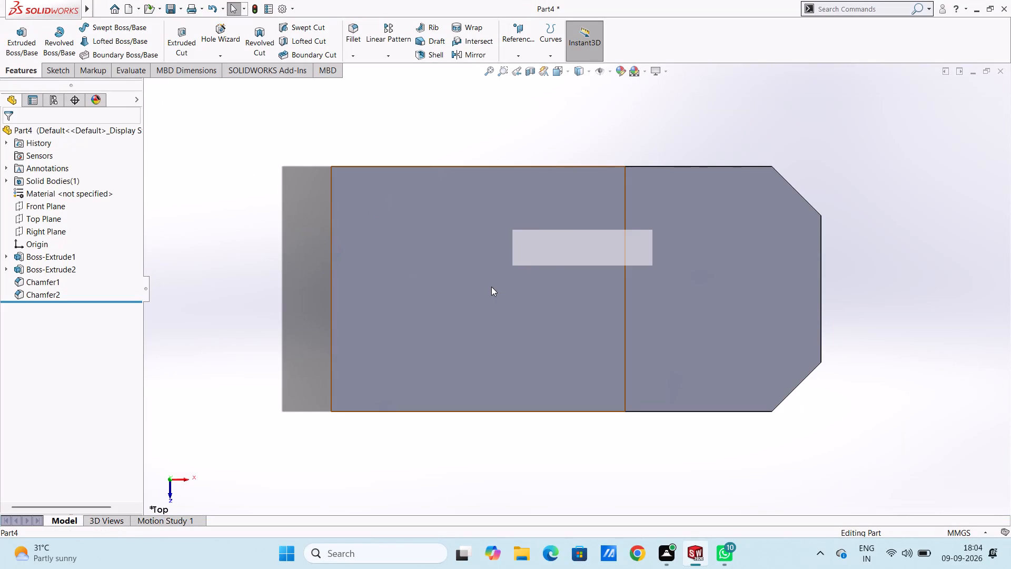
pyautogui.click(542, 258)
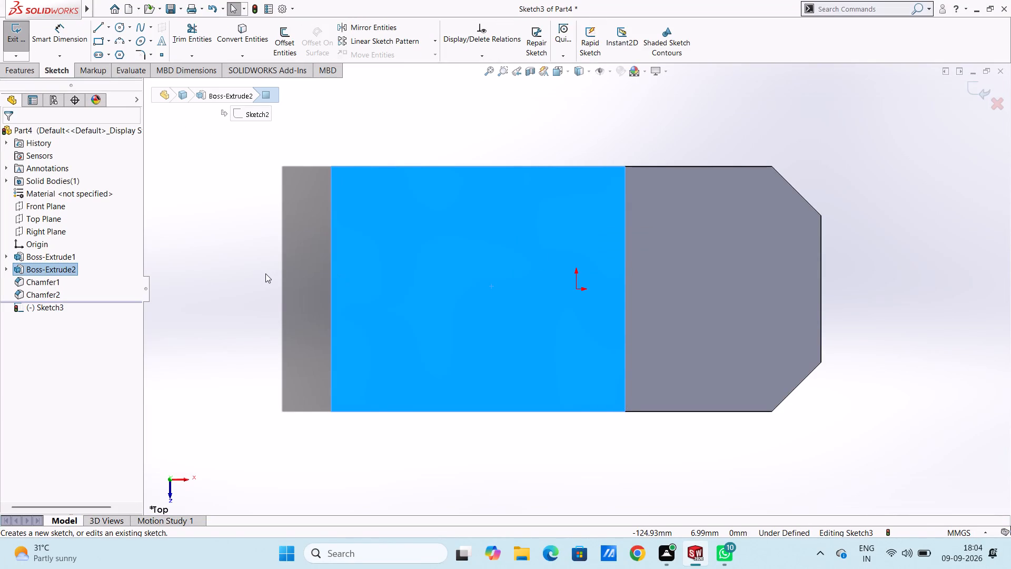
pyautogui.click(265, 273)
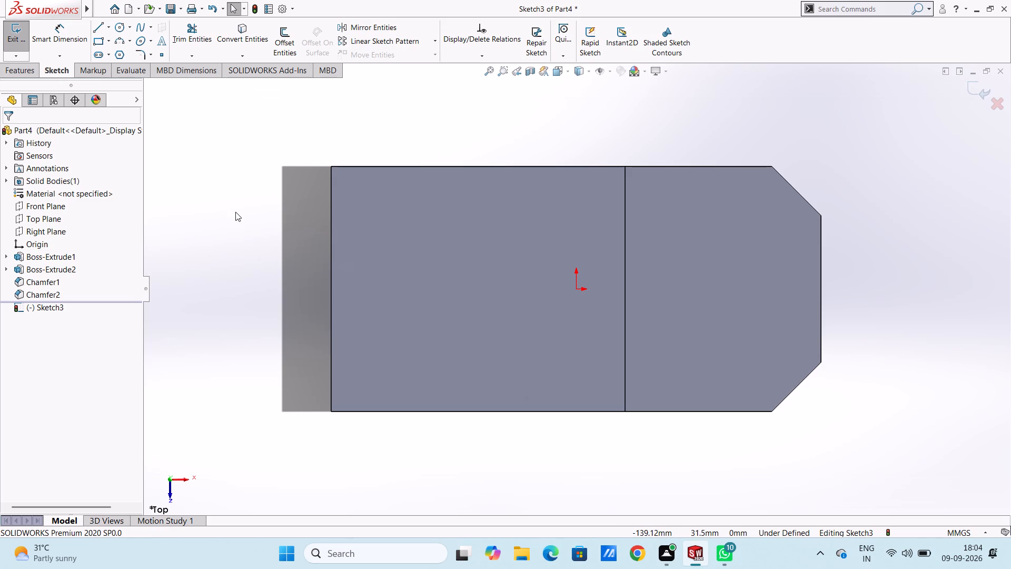
pyautogui.click(101, 55)
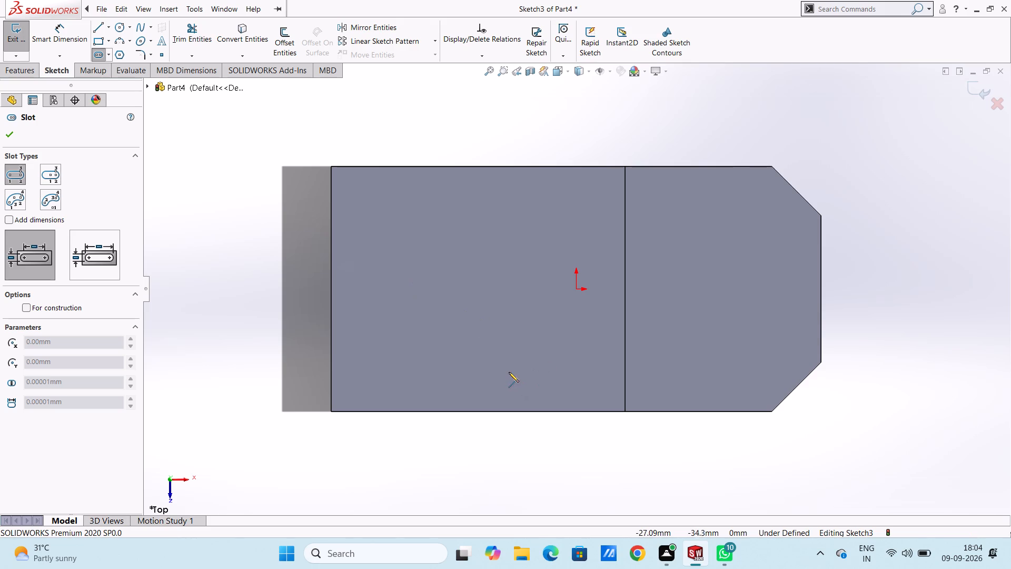
pyautogui.click(494, 374)
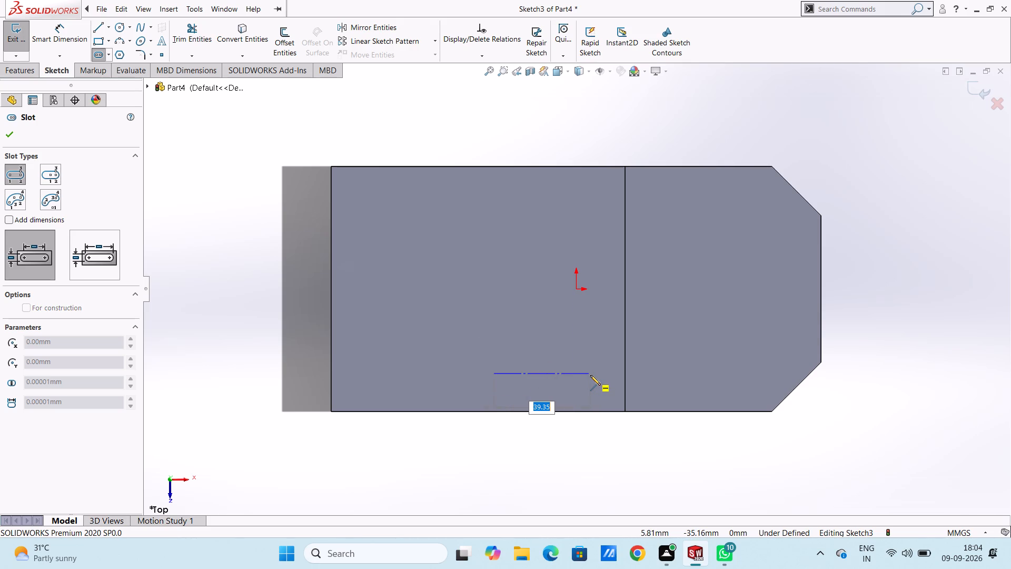
pyautogui.write('50')
pyautogui.press('Return')
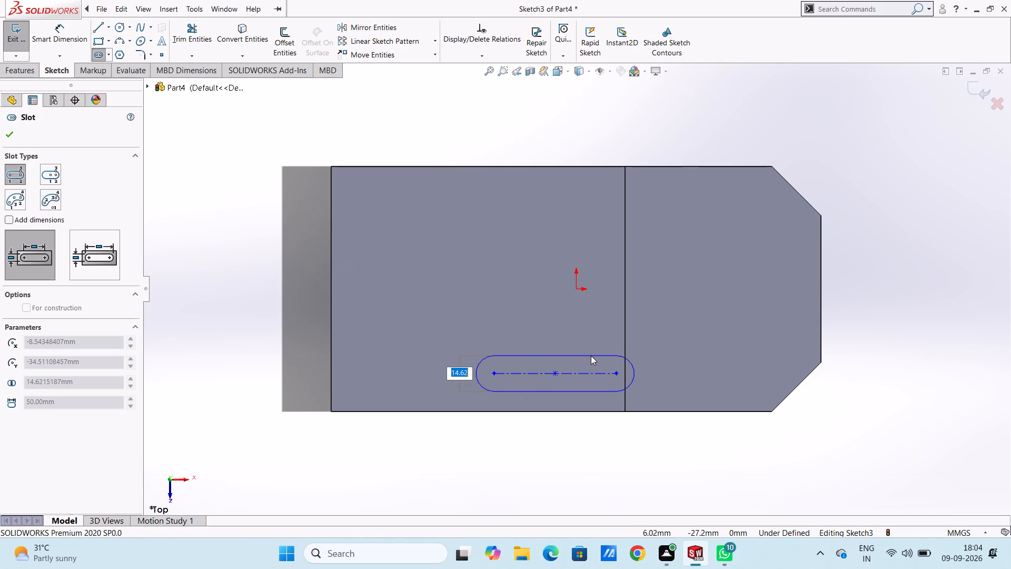
pyautogui.write('12')
pyautogui.press('Return')
pyautogui.press('Escape')
pyautogui.press('Escape')
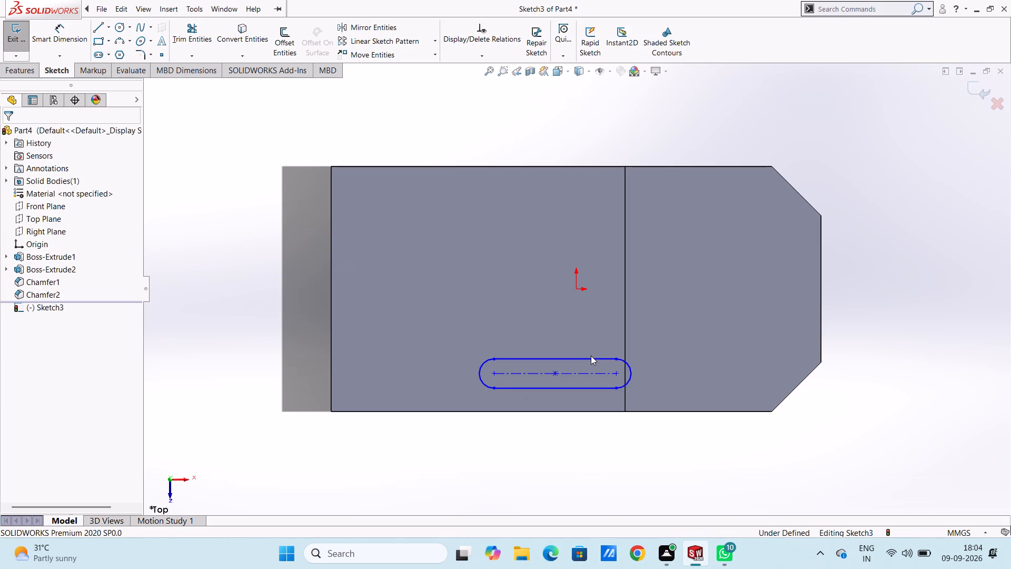
# Dimension the horizontal distance from the raised step's front-left corner to the slot's left arc centre as 50 mm.
pyautogui.click(52, 30)
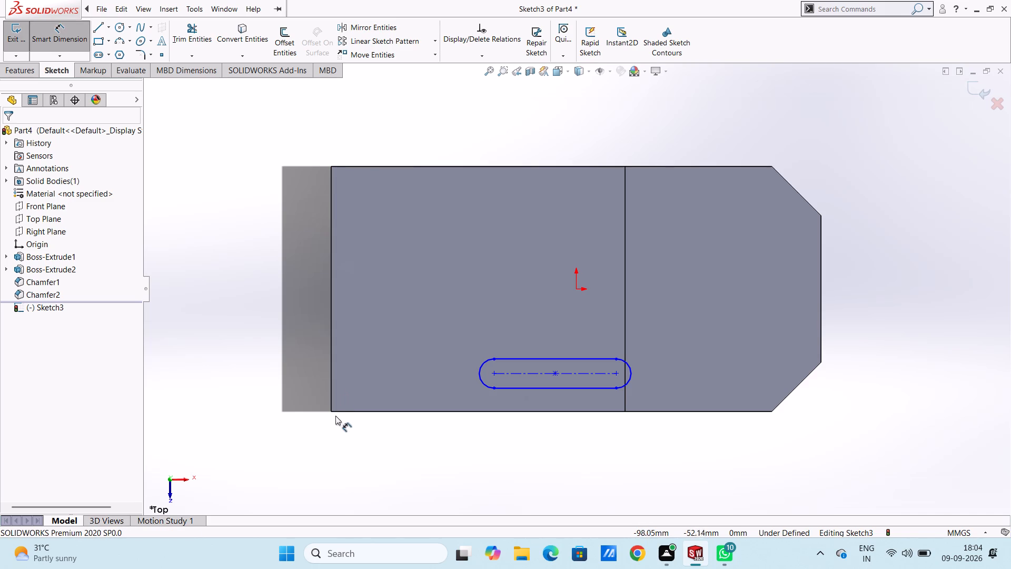
pyautogui.click(331, 411)
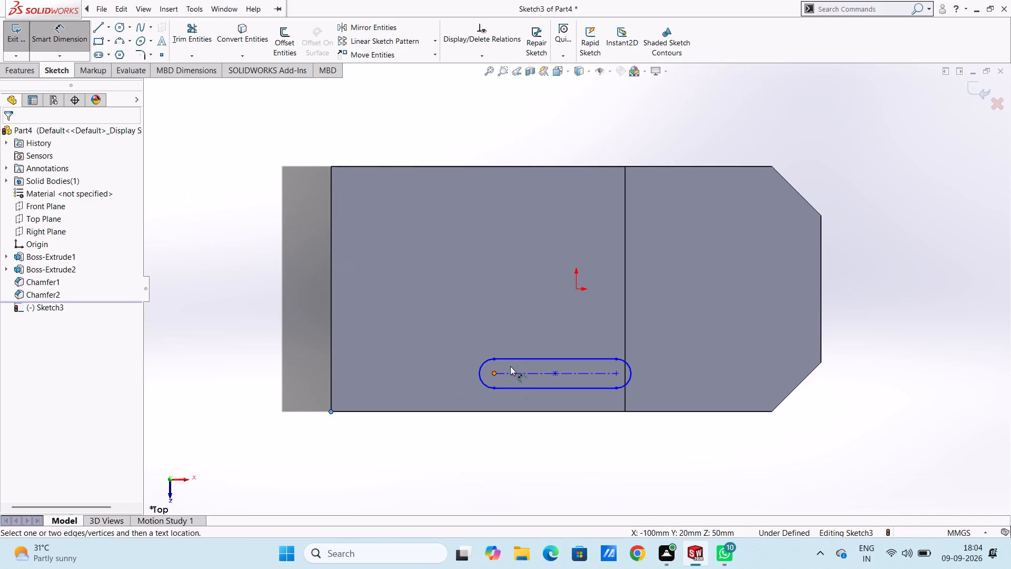
pyautogui.click(494, 374)
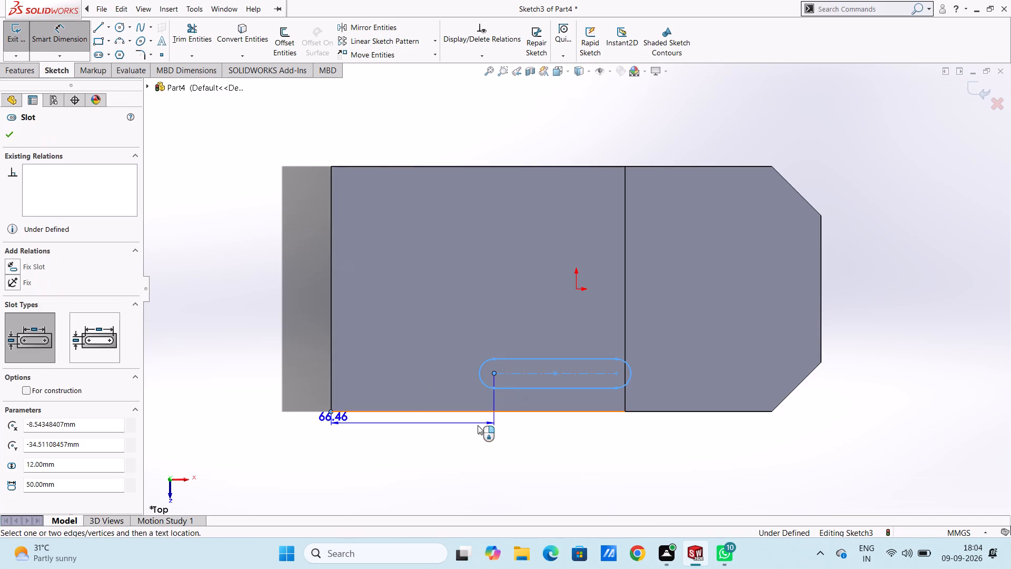
pyautogui.click(447, 474)
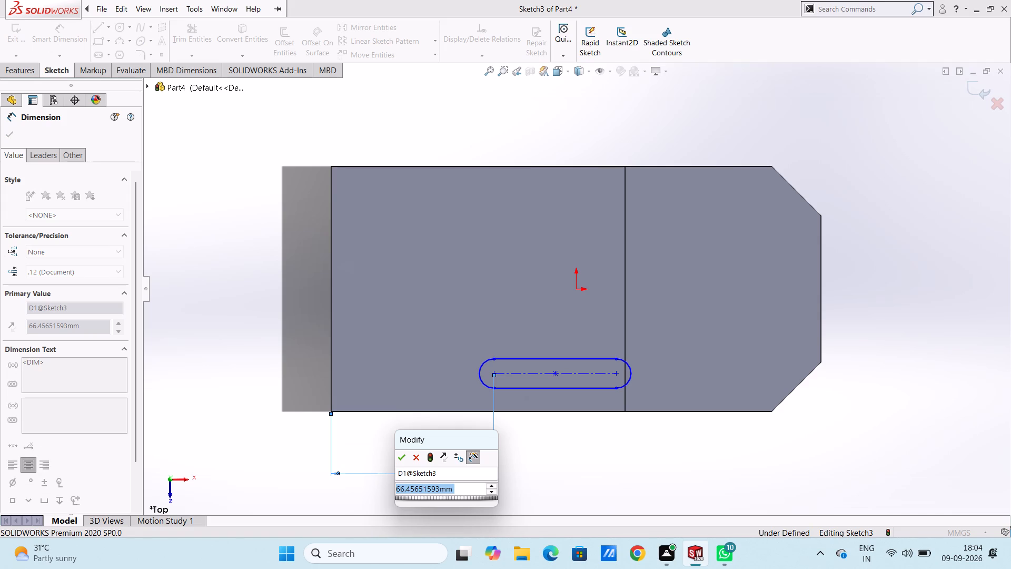
pyautogui.write('50')
pyautogui.press('Return')
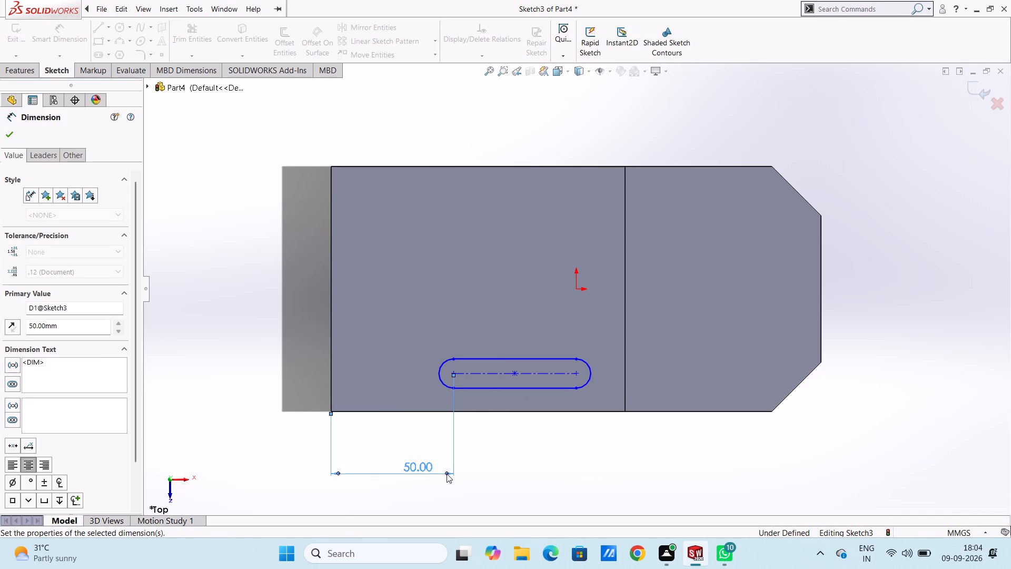
pyautogui.click(501, 459)
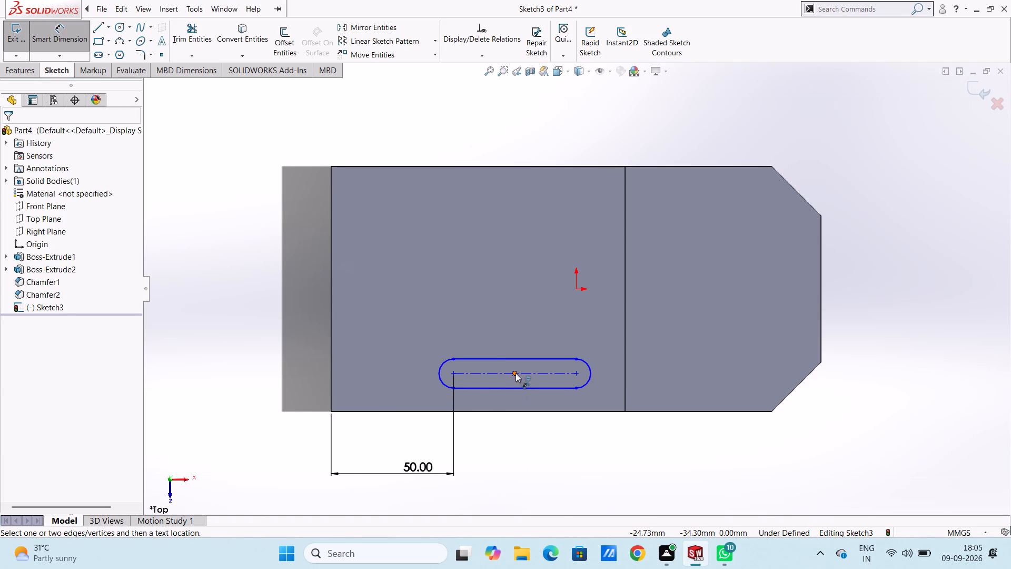
# Dimension the vertical distance from the slot's centre point to the raised step's front edge as 20 mm.
pyautogui.click(516, 373)
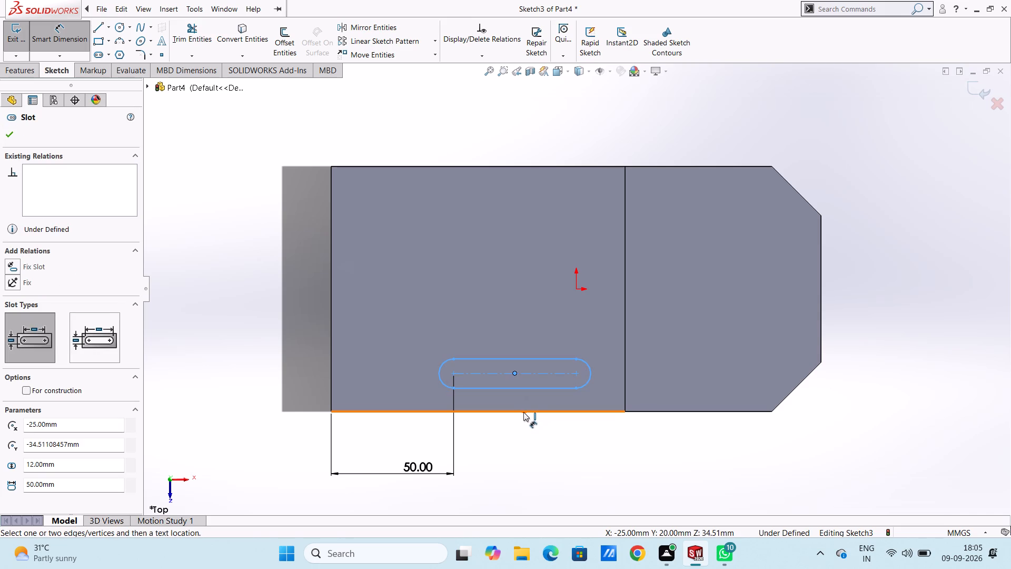
pyautogui.click(523, 412)
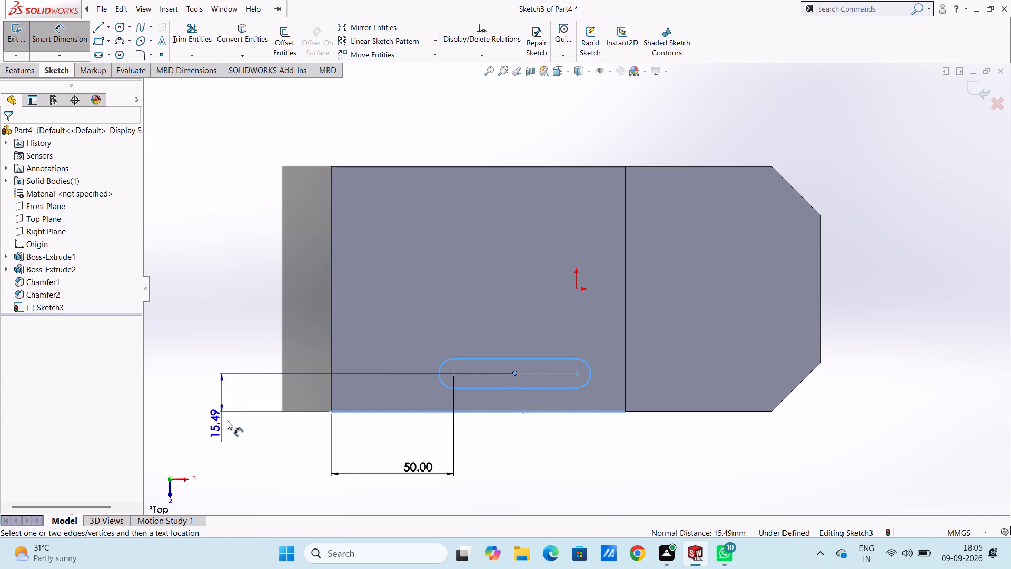
pyautogui.click(237, 420)
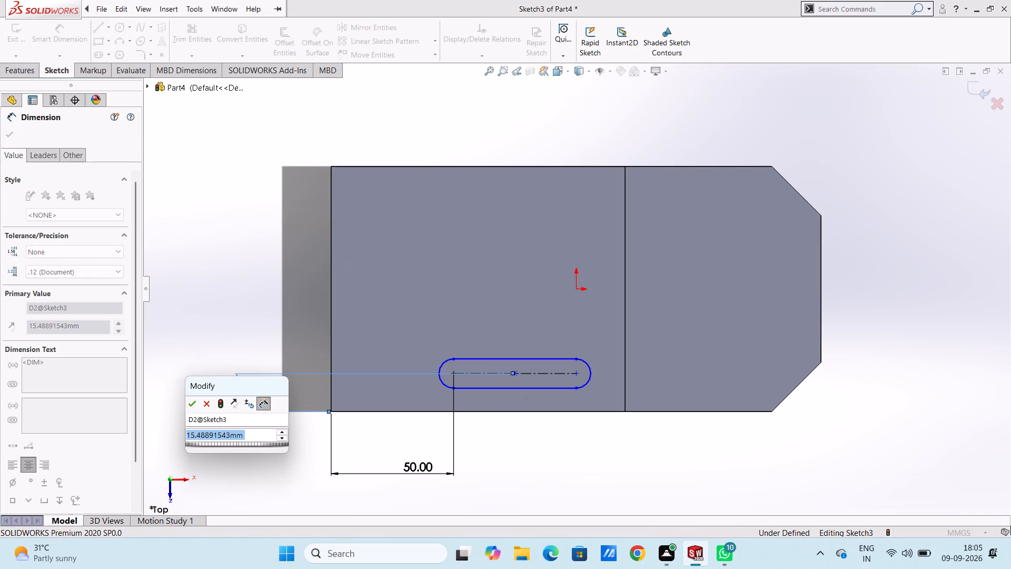
pyautogui.write('20')
pyautogui.press('Return')
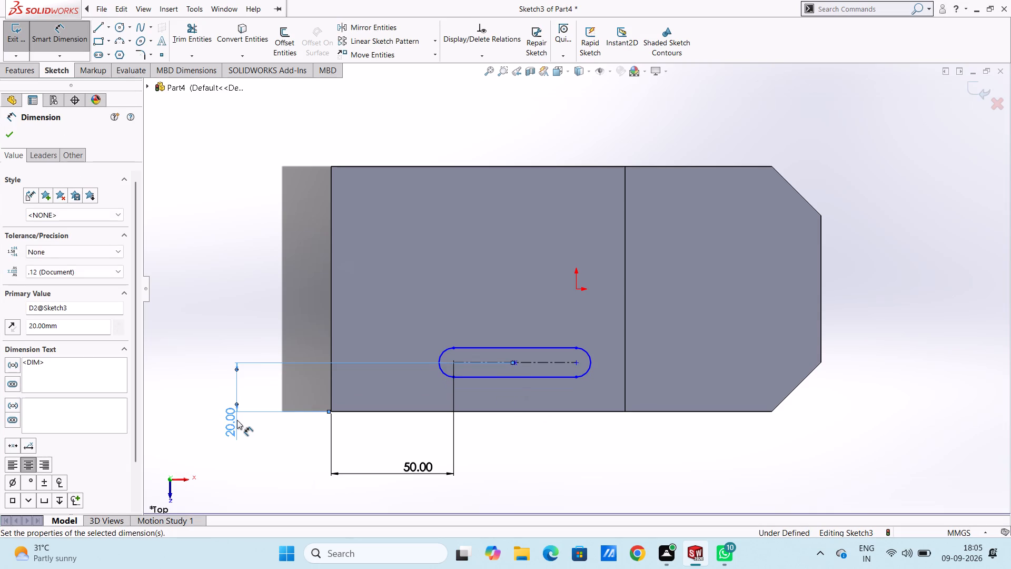
pyautogui.press('Escape')
pyautogui.press('Escape')
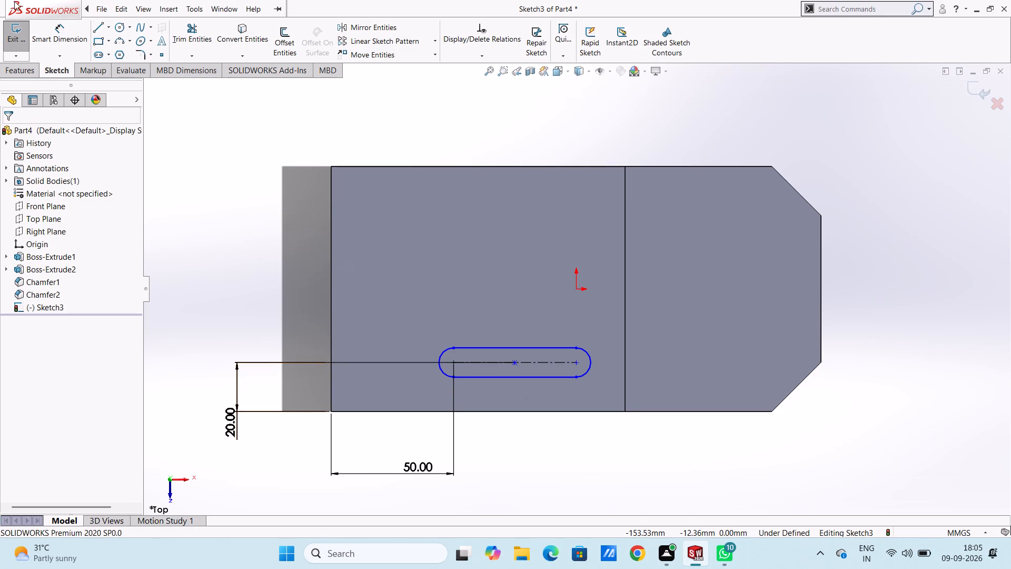
# Dimension the radius of the slot's left end arc as 6 mm.
pyautogui.click(73, 34)
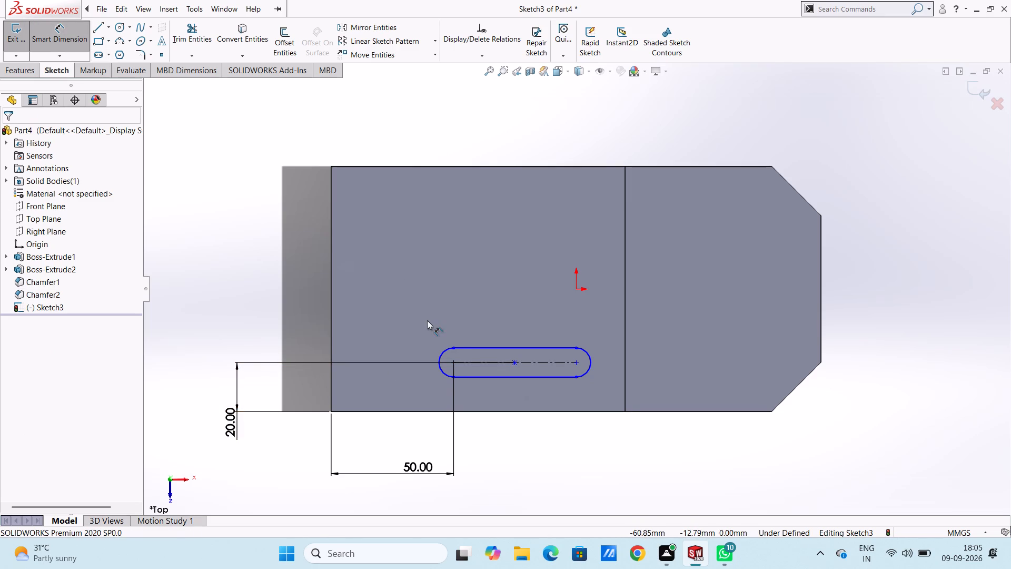
pyautogui.click(443, 352)
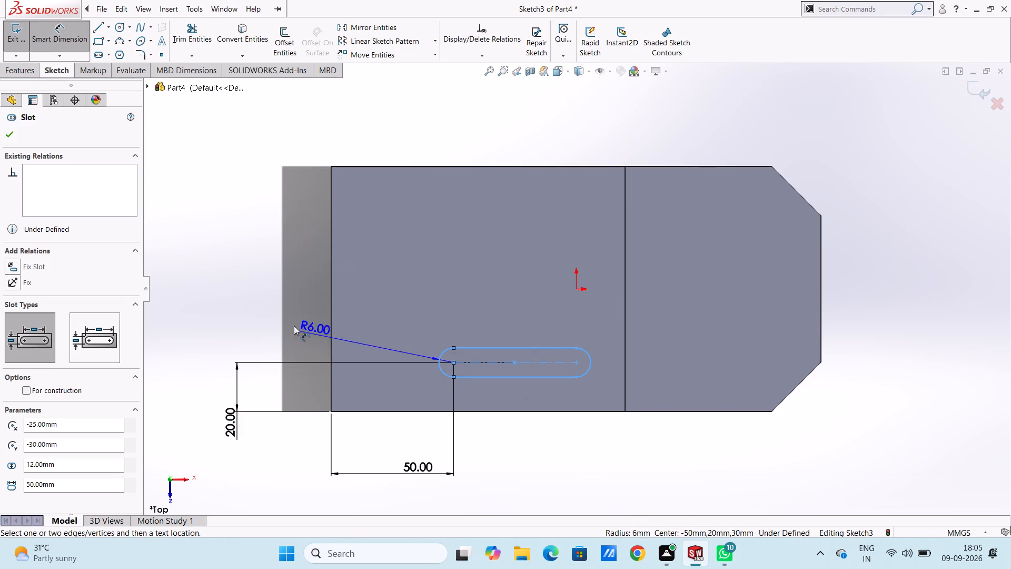
pyautogui.click(277, 313)
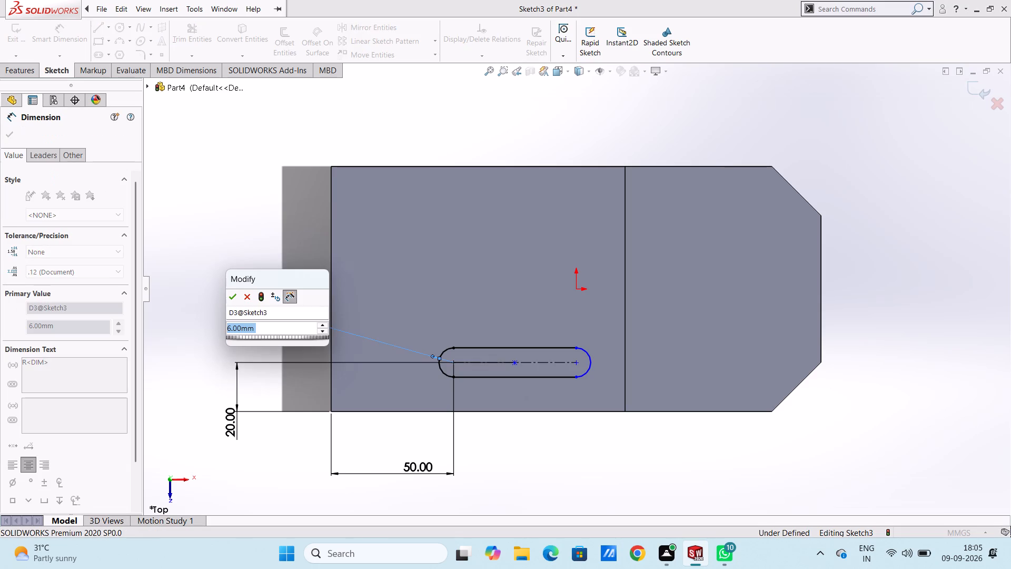
pyautogui.press('Return')
pyautogui.click(315, 344)
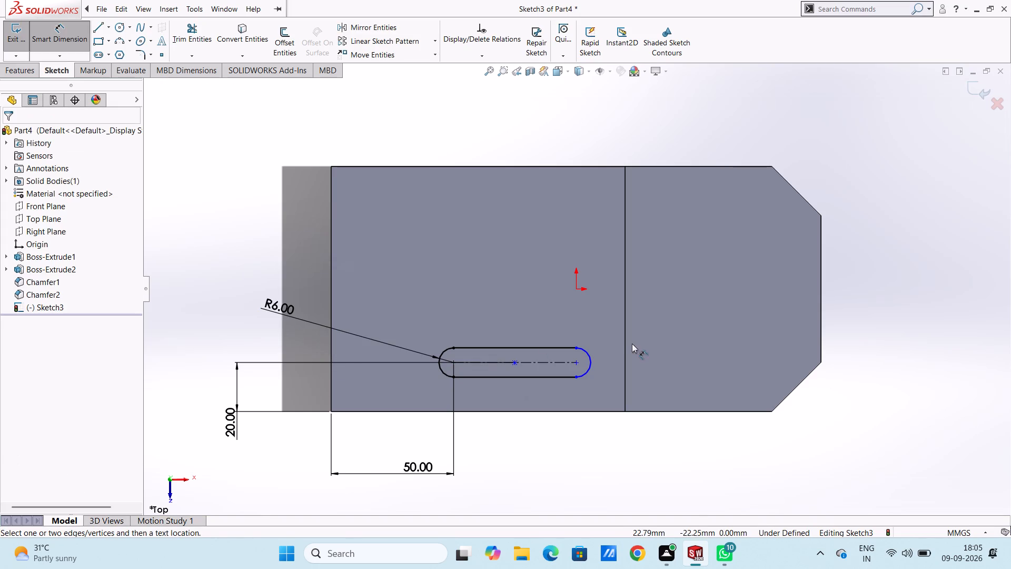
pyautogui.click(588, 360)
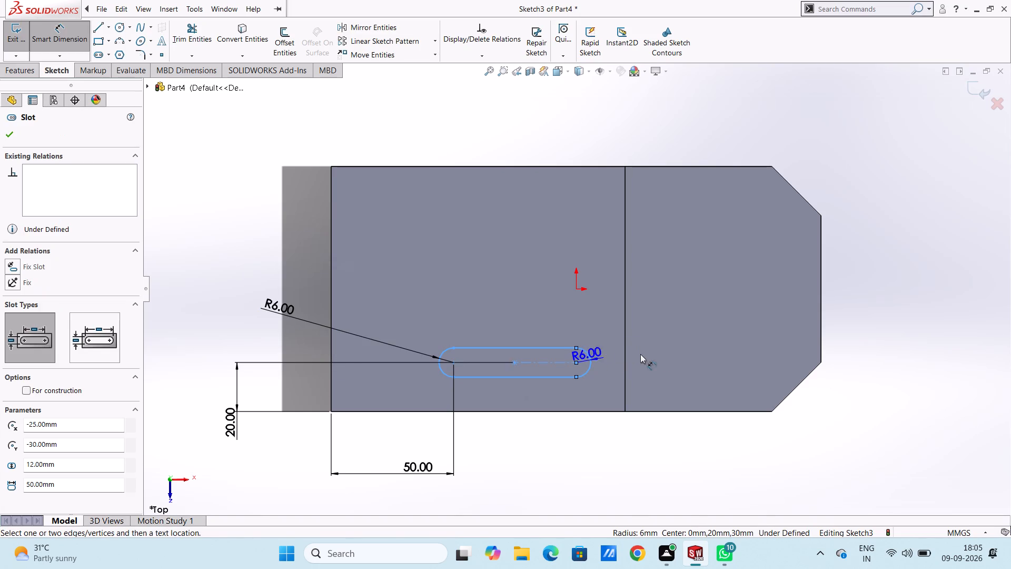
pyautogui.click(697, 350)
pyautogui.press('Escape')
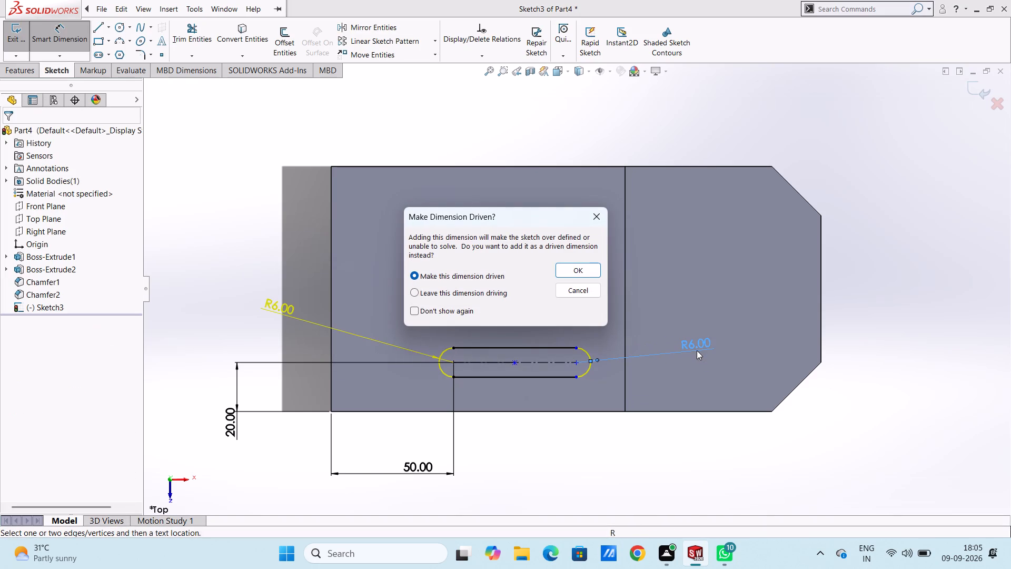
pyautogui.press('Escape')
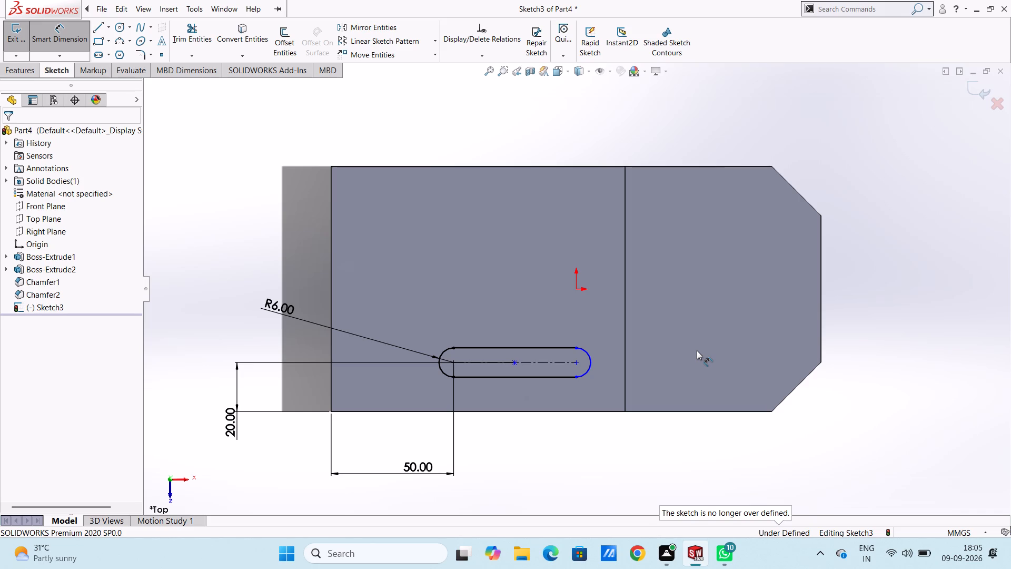
# Dimension the slot's centreline as 50 mm between its arc centres and finish dimensioning.
pyautogui.click(501, 361)
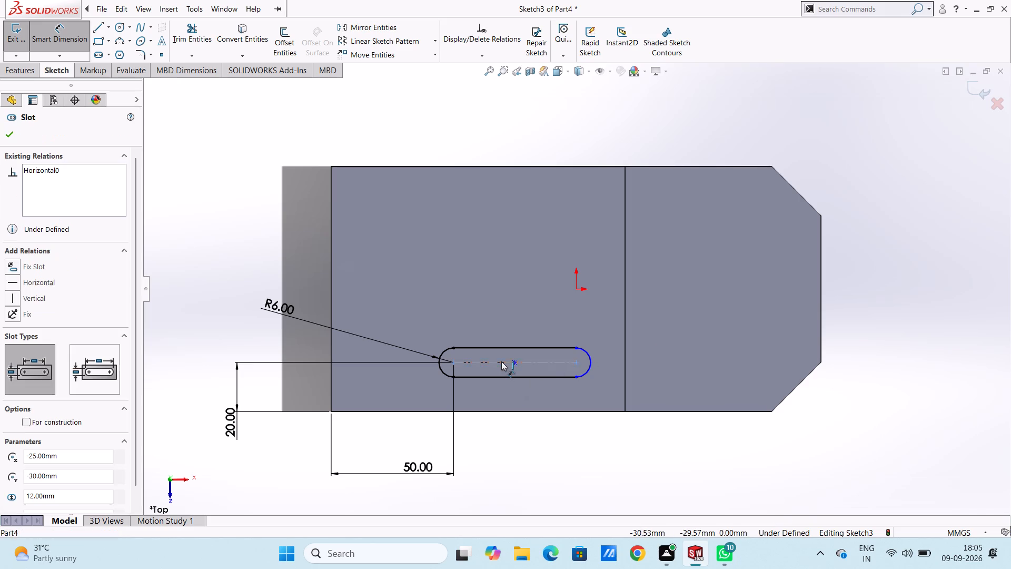
pyautogui.click(522, 457)
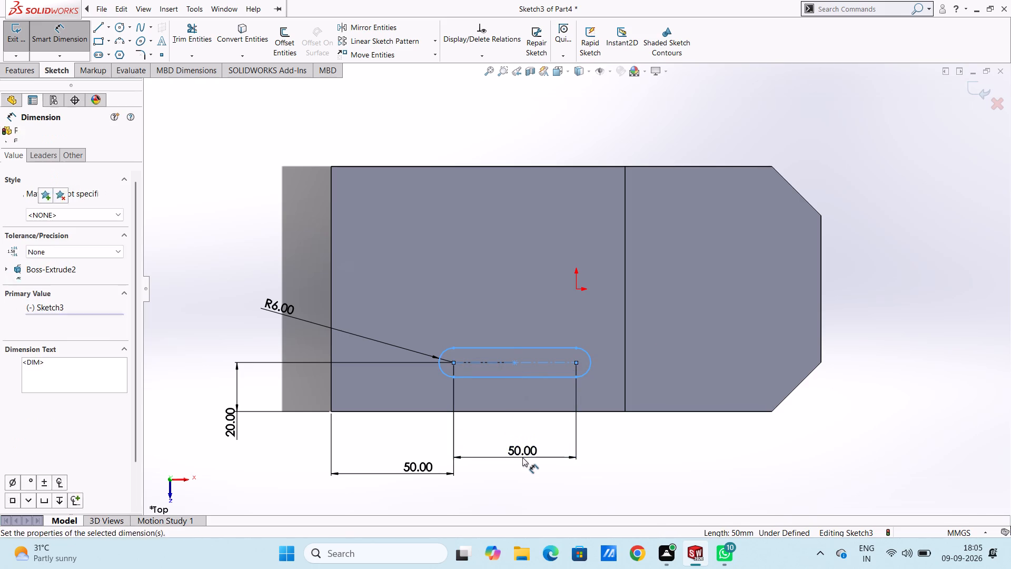
pyautogui.press('Return')
pyautogui.click(602, 449)
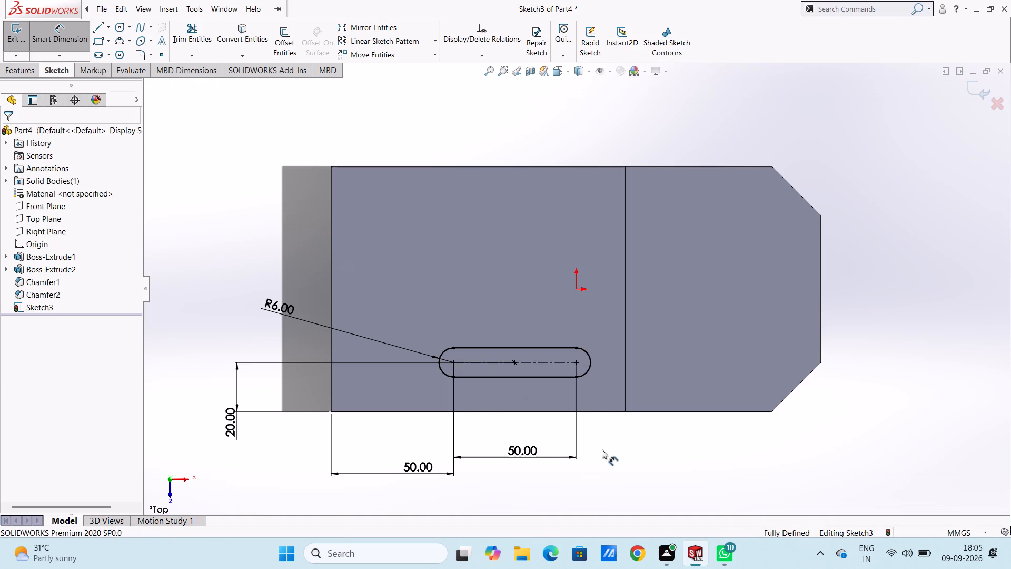
pyautogui.press('Escape')
pyautogui.press('Escape')
pyautogui.press('Escape')
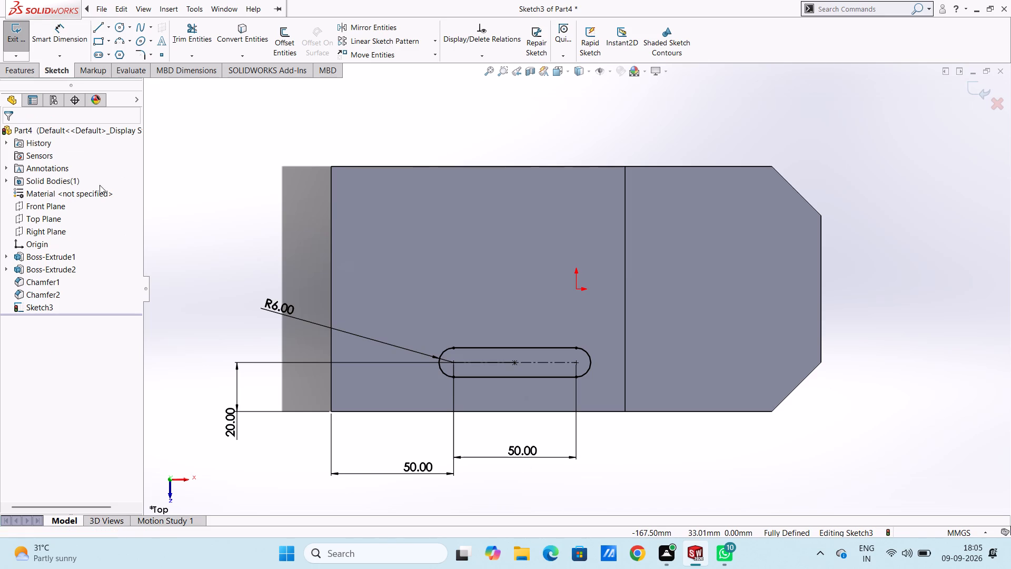
# Draw a 120 mm horizontal centerline across the raised step, from its left edge's midpoint to its right edge's midpoint.
pyautogui.click(107, 27)
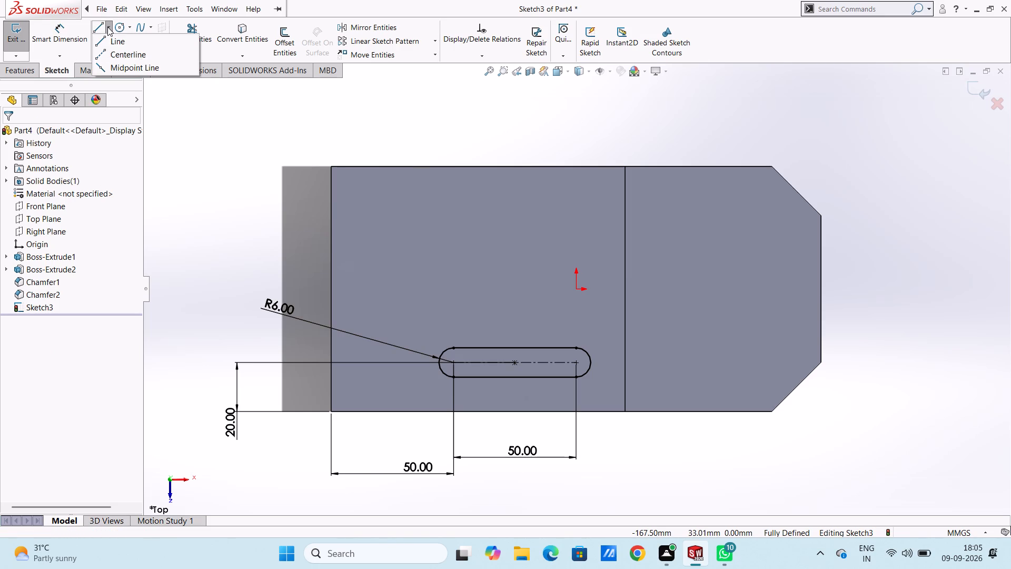
pyautogui.click(110, 54)
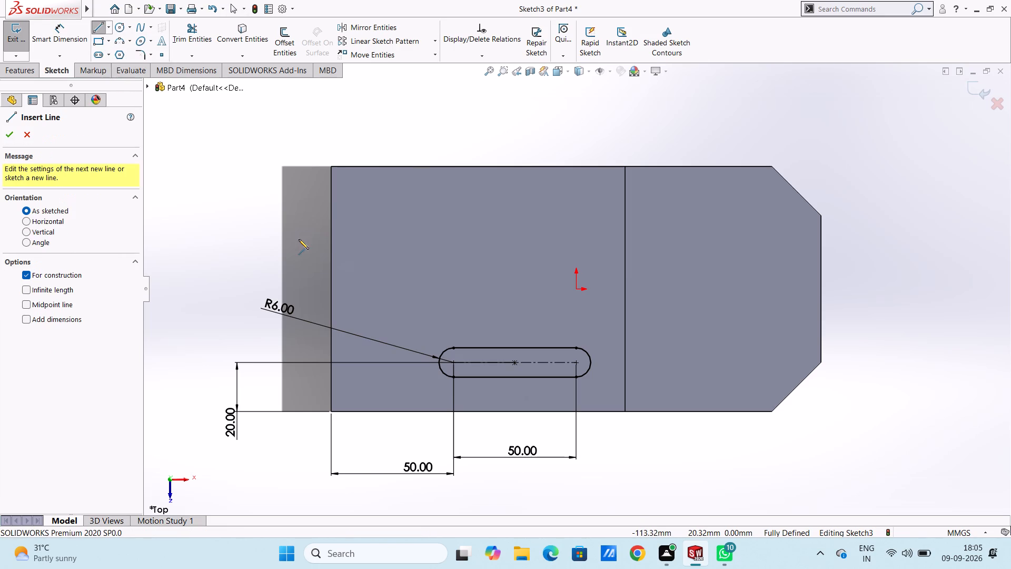
pyautogui.click(331, 289)
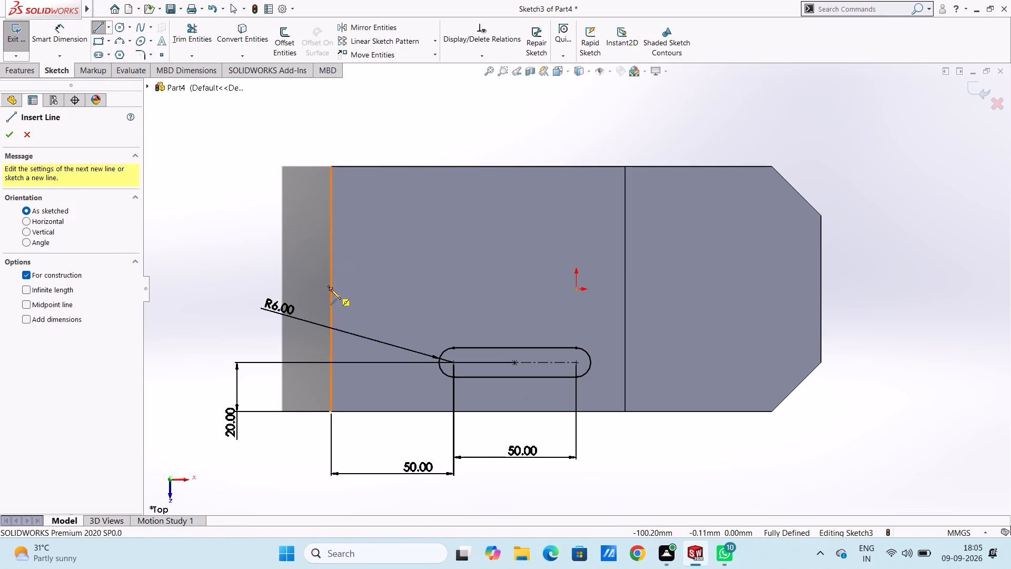
pyautogui.click(626, 289)
pyautogui.press('Escape')
pyautogui.press('Escape')
pyautogui.press('Escape')
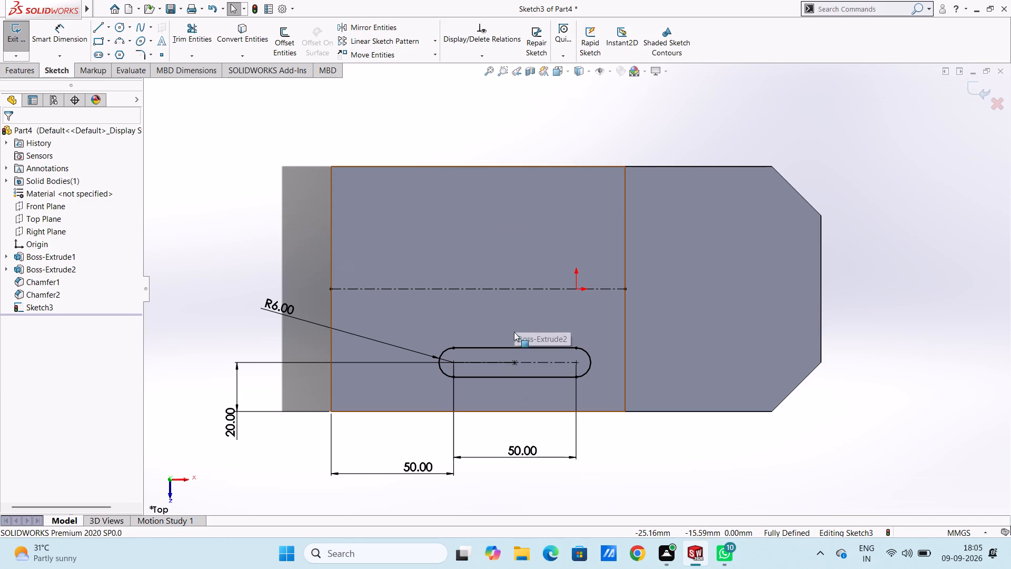
# Mirror the slot about the horizontal centerline, keeping the original, to place a copy near the raised step's back edge.
pyautogui.click(489, 348)
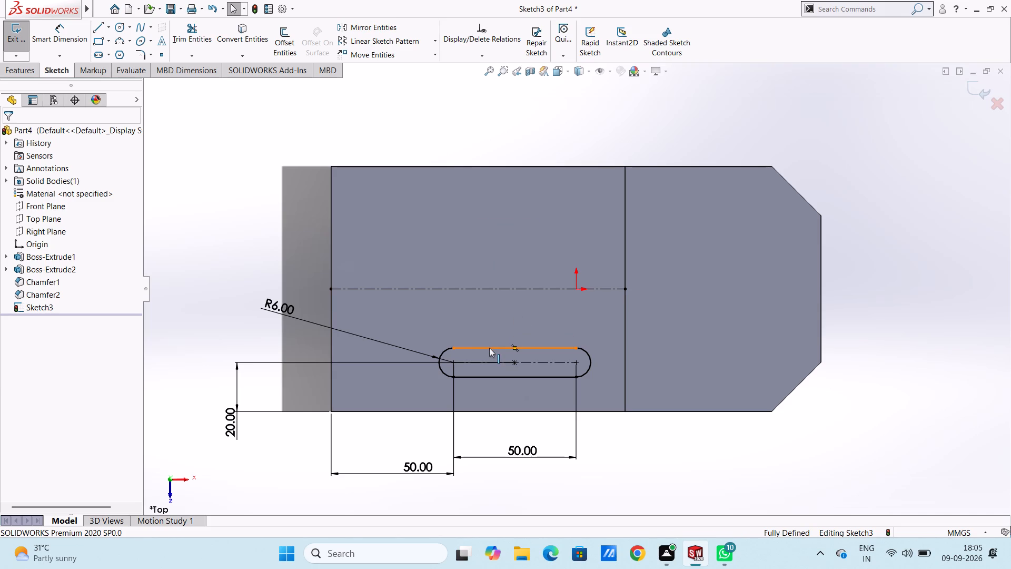
pyautogui.keyDown('ctrl'); pyautogui.click(444, 350); pyautogui.keyUp('ctrl')
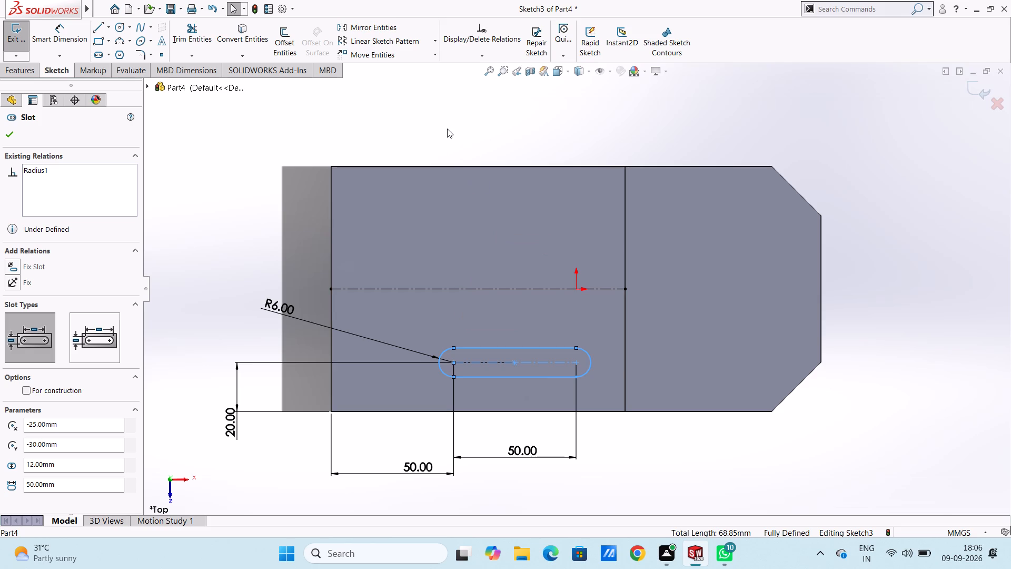
pyautogui.click(401, 27)
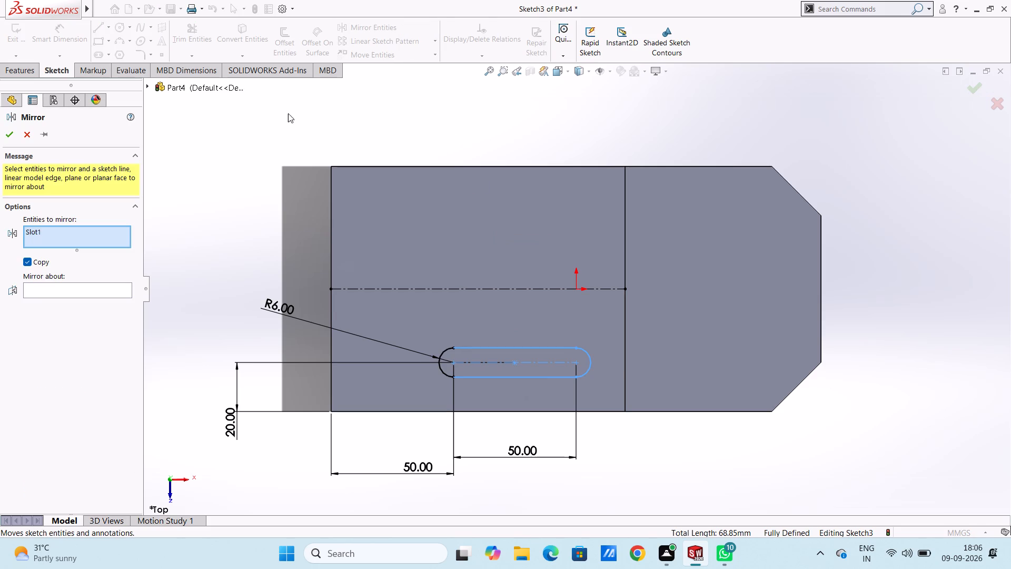
pyautogui.click(91, 292)
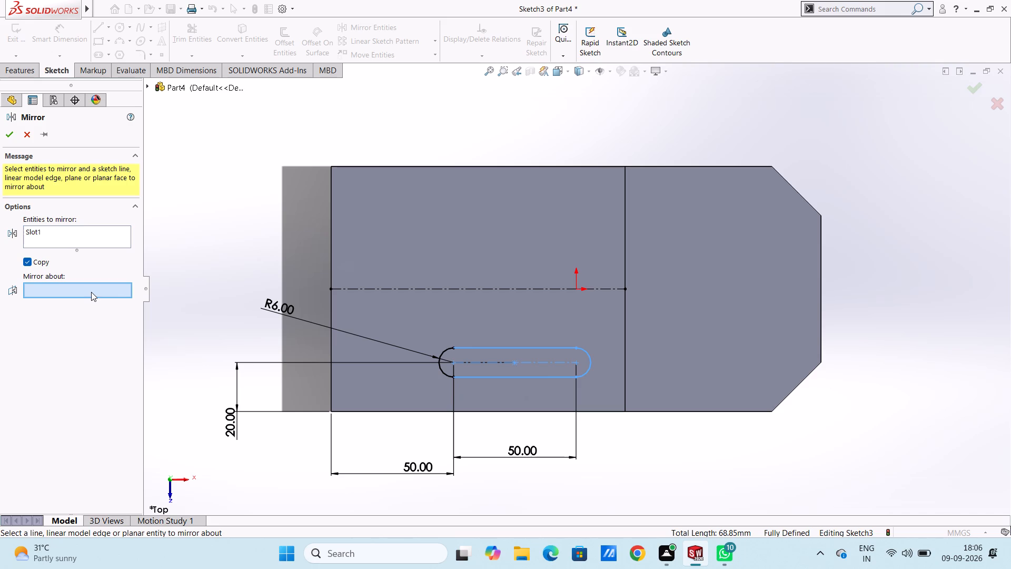
pyautogui.click(94, 243)
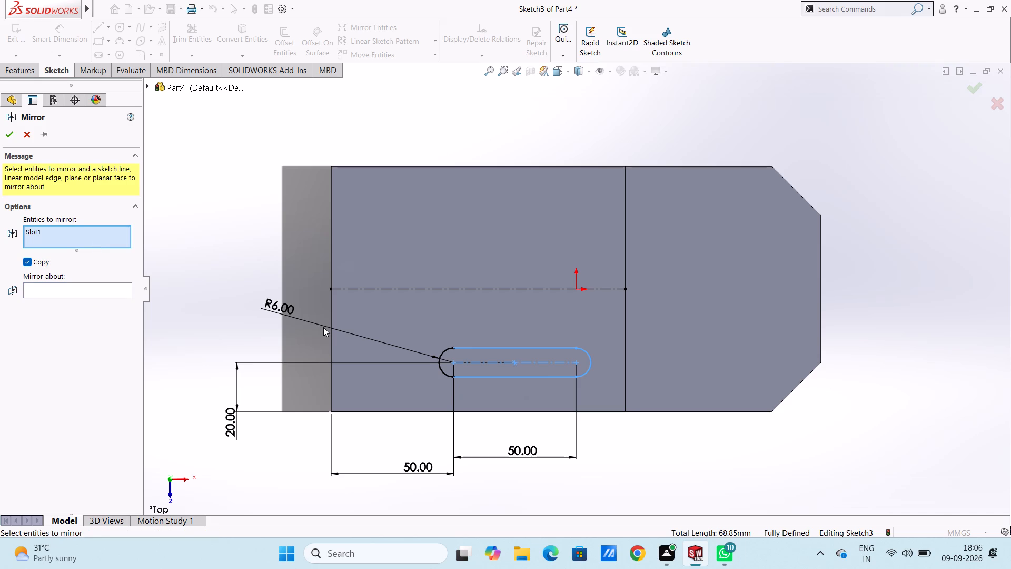
pyautogui.click(448, 349)
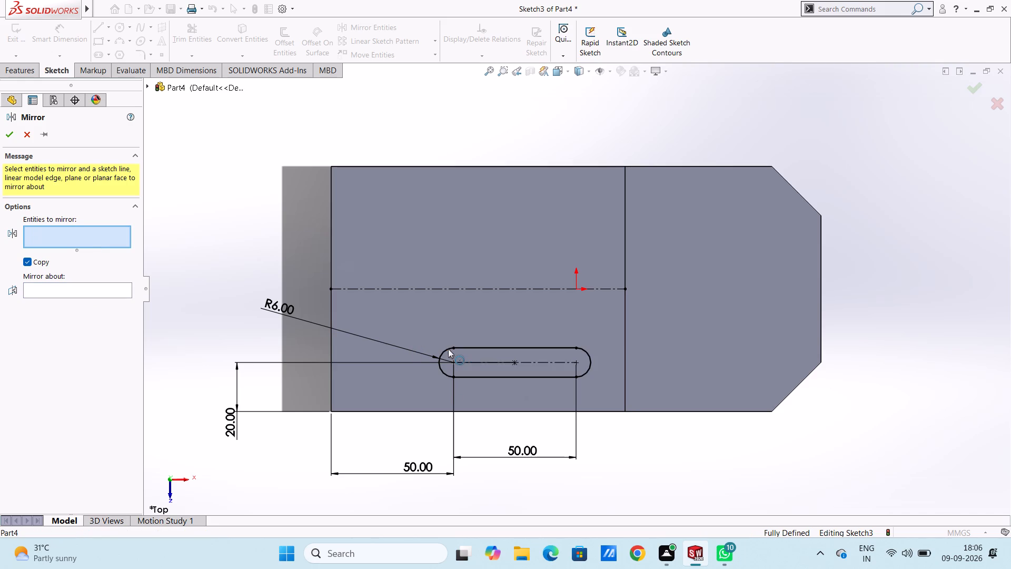
pyautogui.click(448, 349)
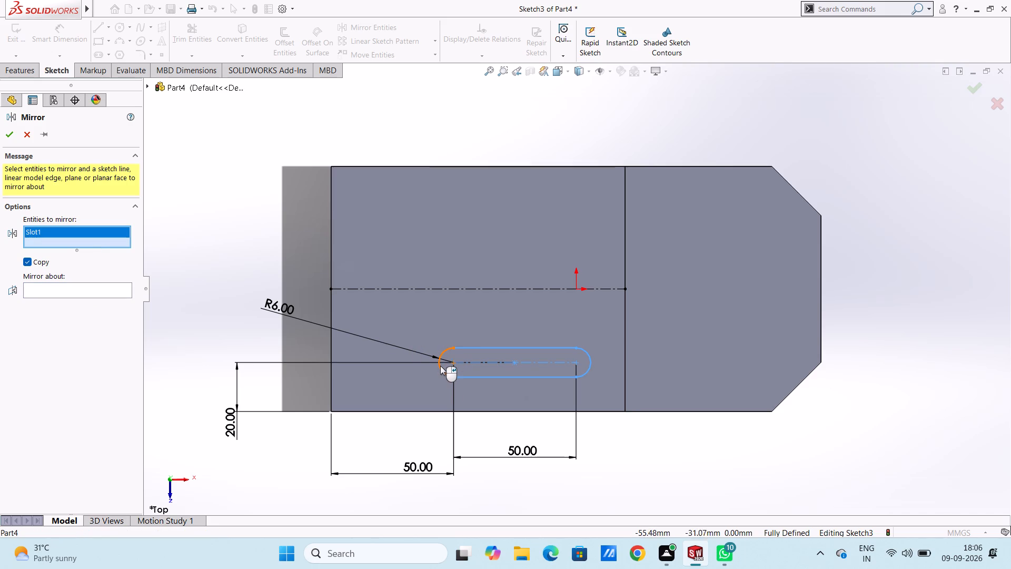
pyautogui.click(441, 367)
pyautogui.click(441, 367)
pyautogui.click(45, 288)
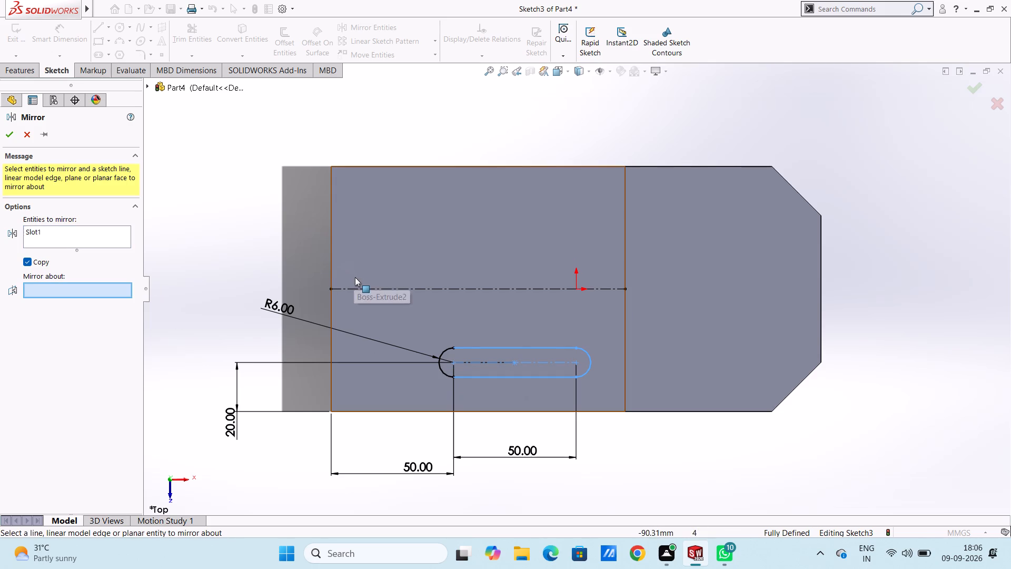
pyautogui.click(360, 287)
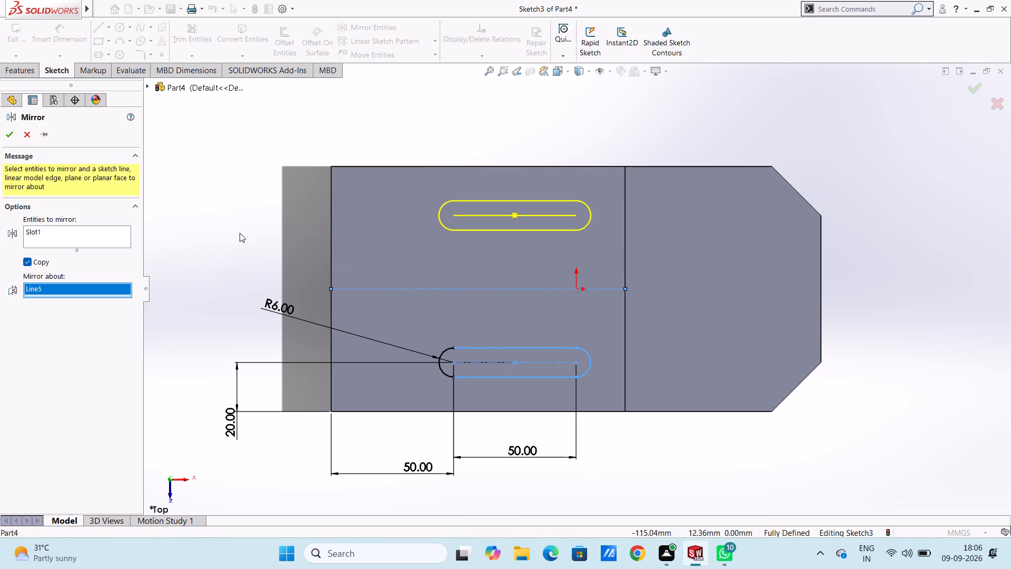
pyautogui.click(7, 133)
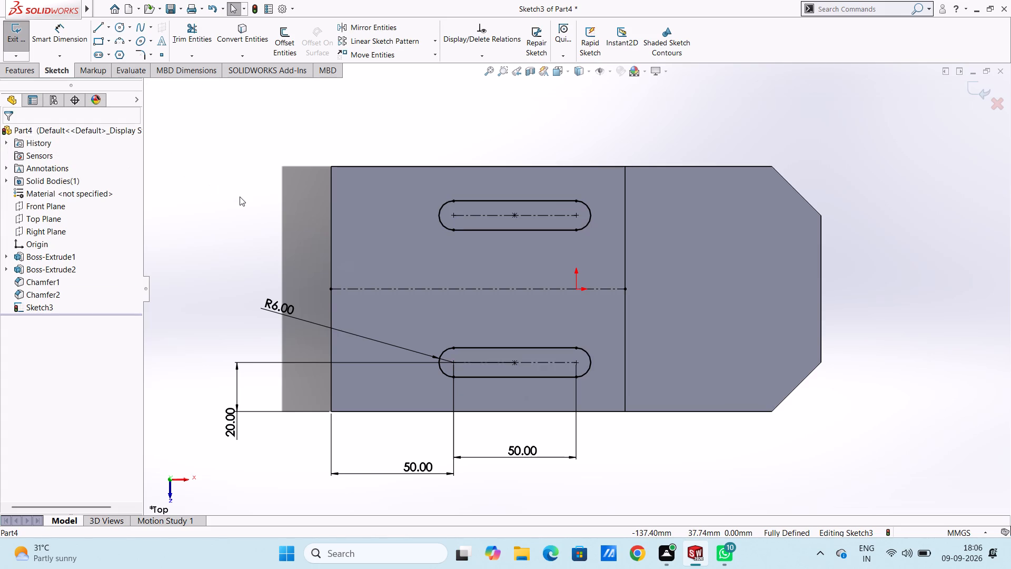
# Cut-extrude both slots through the raised step with a blind depth of 20 mm.
pyautogui.hotkey('ctrl', '7')
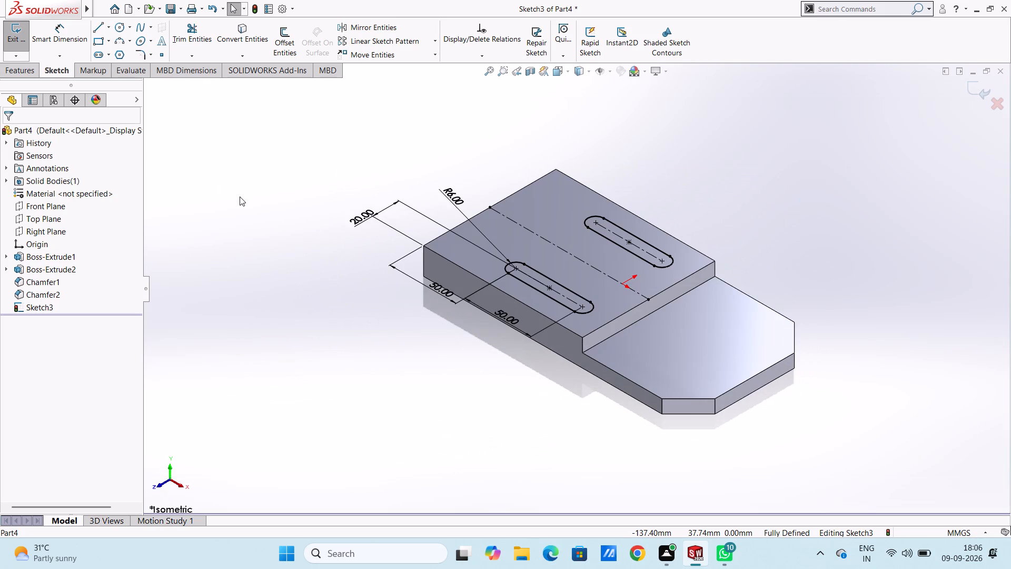
pyautogui.click(22, 72)
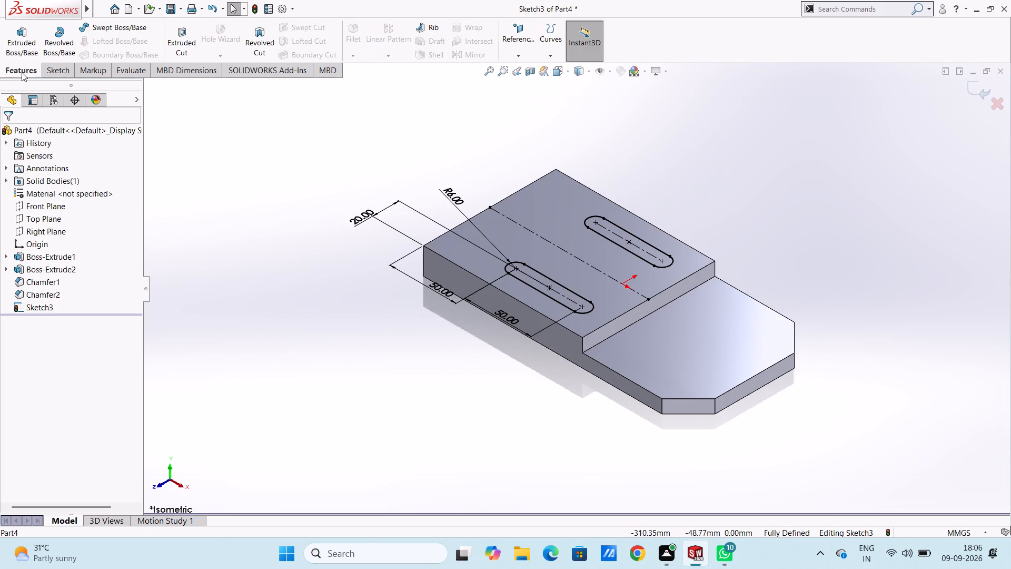
pyautogui.click(176, 35)
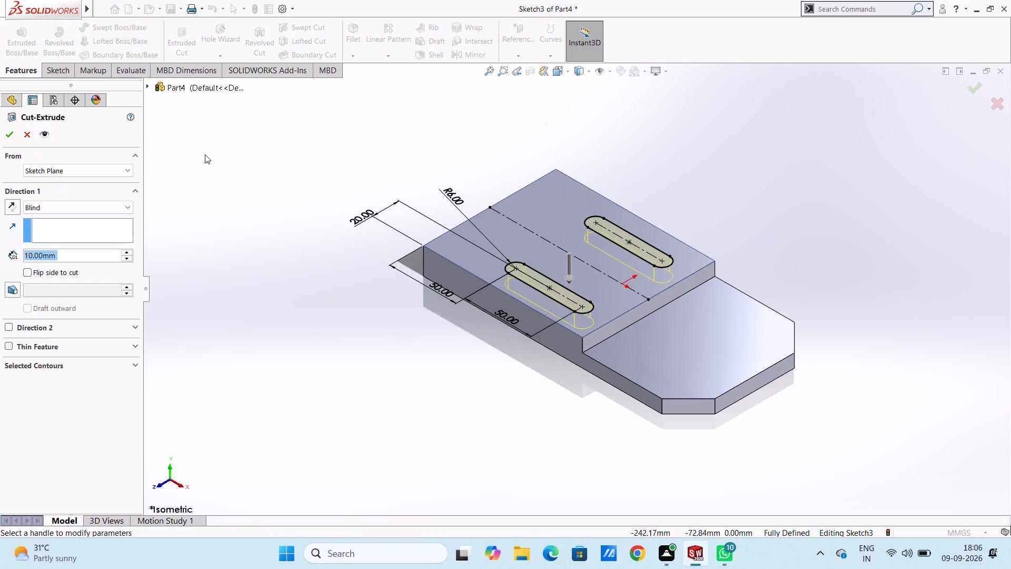
pyautogui.doubleClick(95, 253)
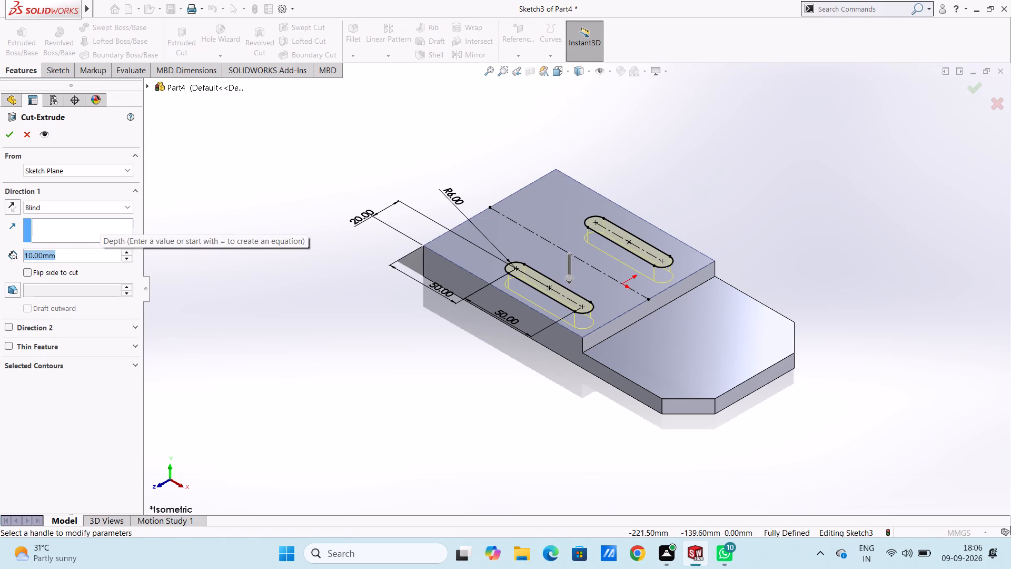
pyautogui.write('20')
pyautogui.press('Return')
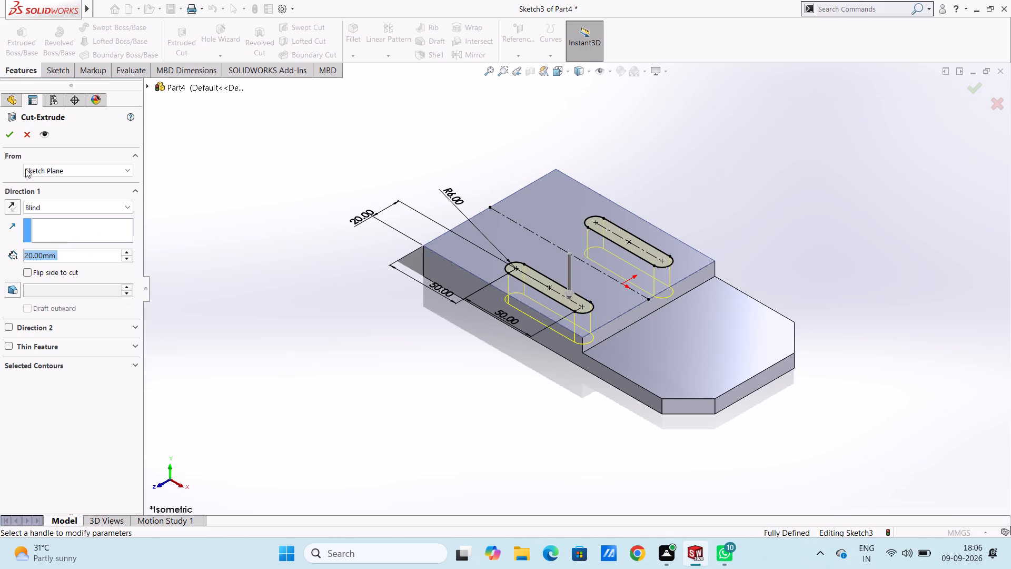
pyautogui.click(11, 136)
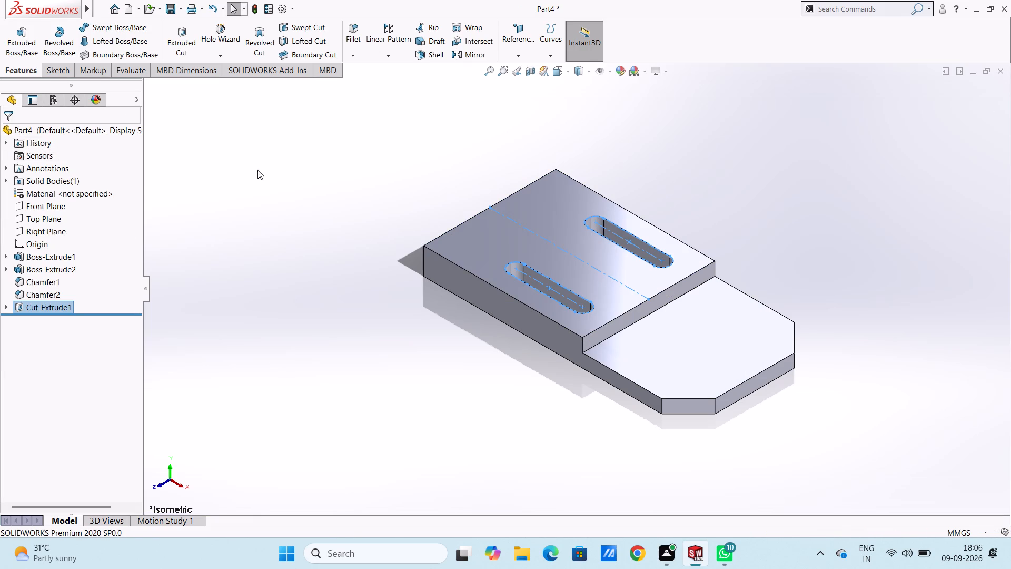
pyautogui.click(277, 176)
# Examine the slotted block from its standard top, back, front and side views.
pyautogui.hotkey('ctrl', '5')
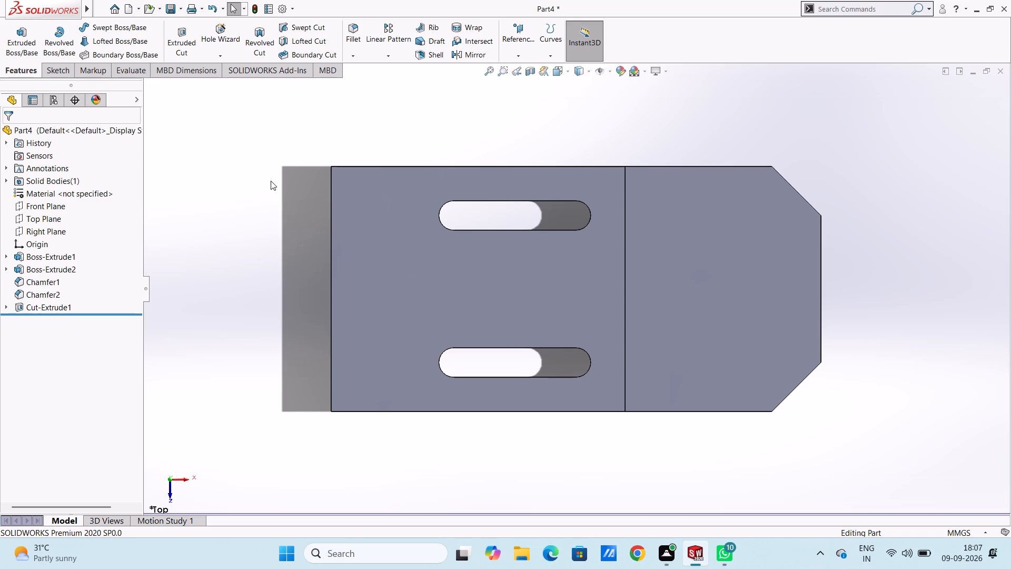
pyautogui.hotkey('ctrl', '2')
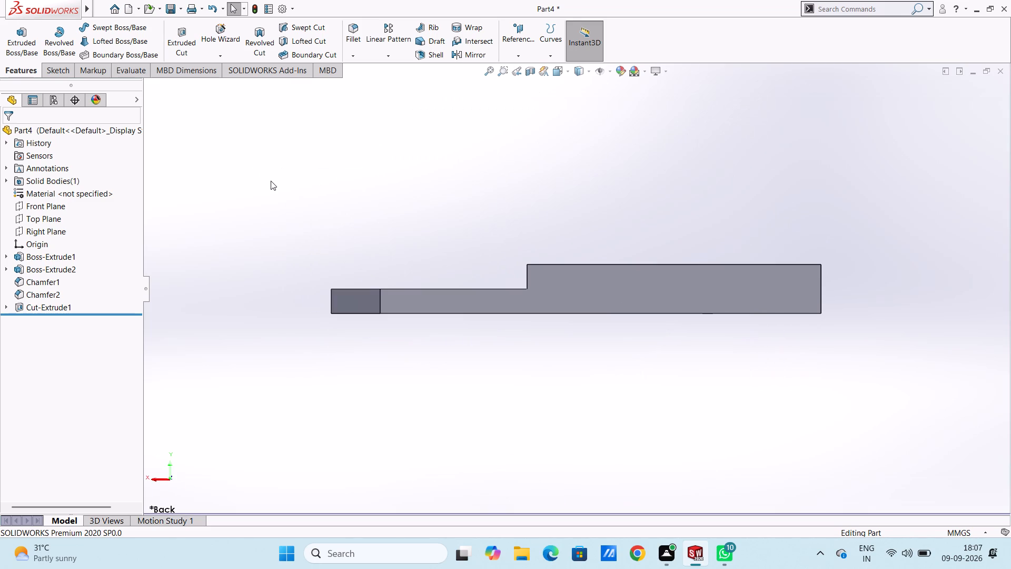
pyautogui.hotkey('ctrl', '1')
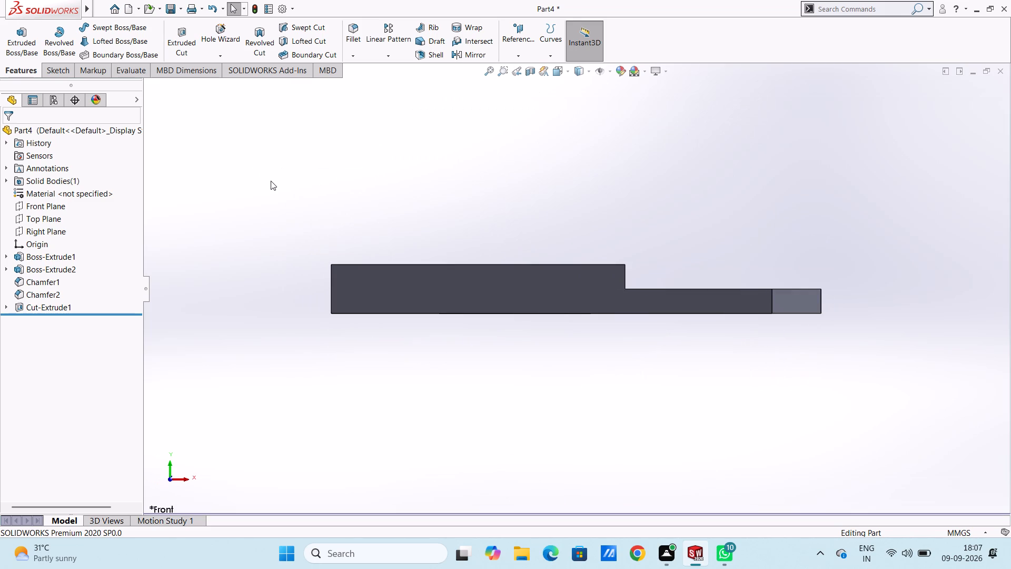
pyautogui.hotkey('ctrl', '3')
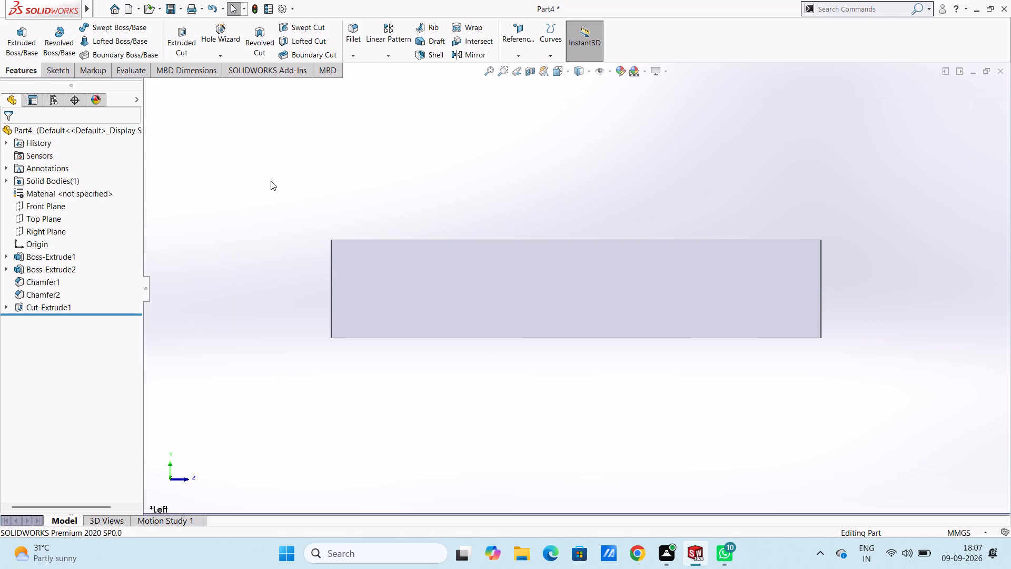
pyautogui.hotkey('ctrl', '5')
pyautogui.hotkey('ctrl', '6')
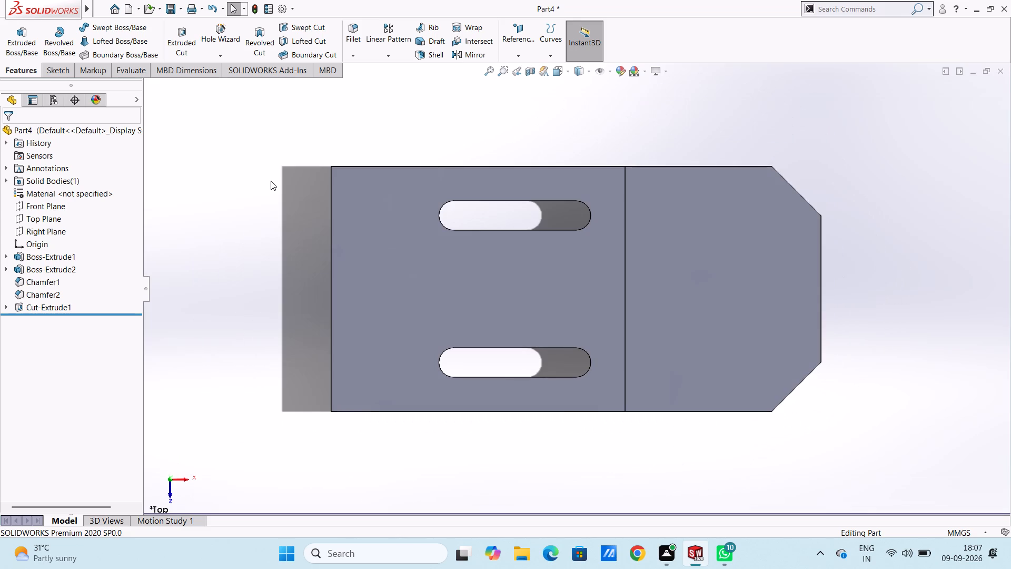
pyautogui.hotkey('ctrl', '5')
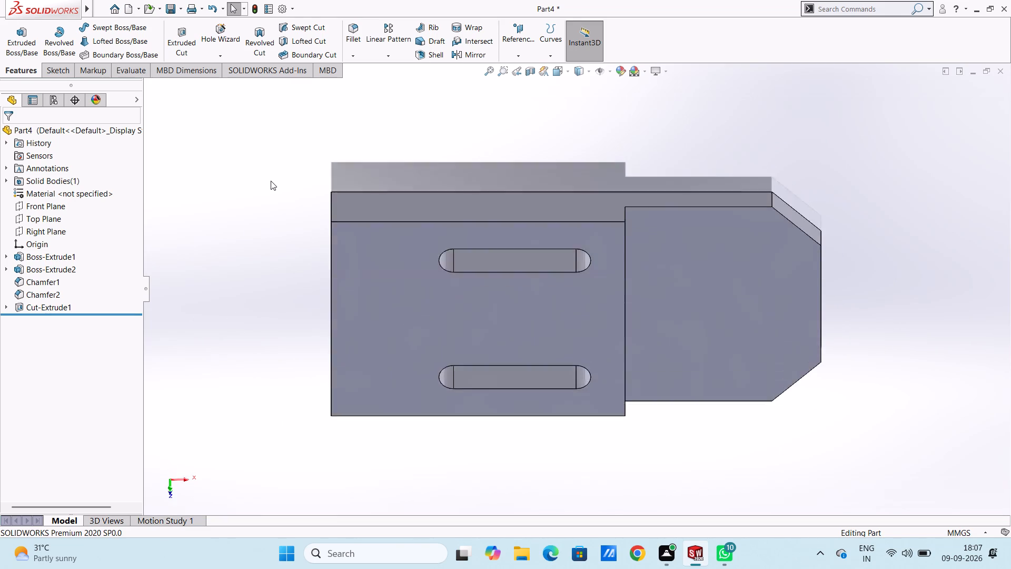
pyautogui.hotkey('ctrl', '3')
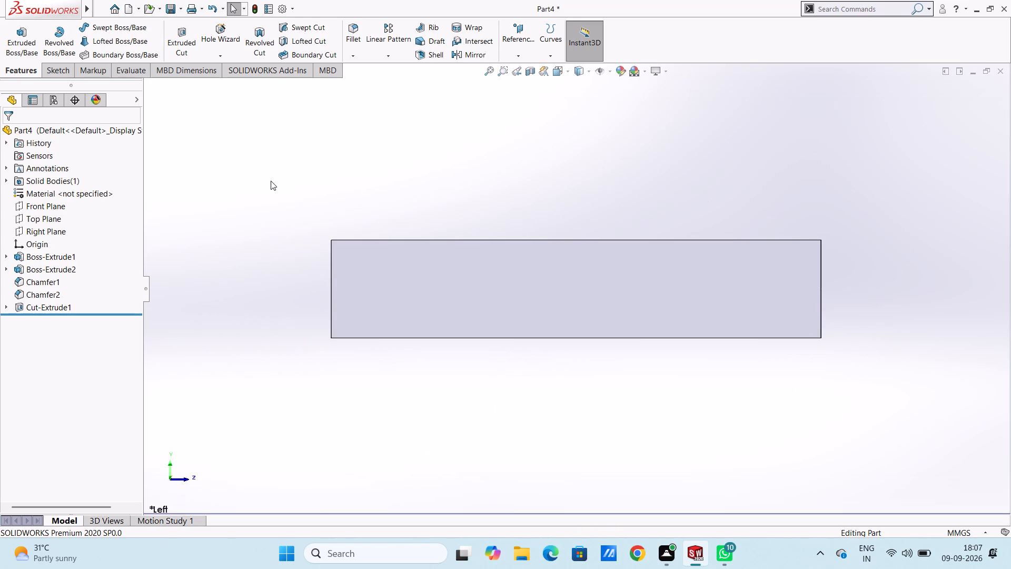
pyautogui.hotkey('ctrl', '4')
# Start a sketch on the raised step's left end face and draw a 25 mm radius circle centred about 56 mm directly above the origin.
pyautogui.hotkey('ctrl', '3')
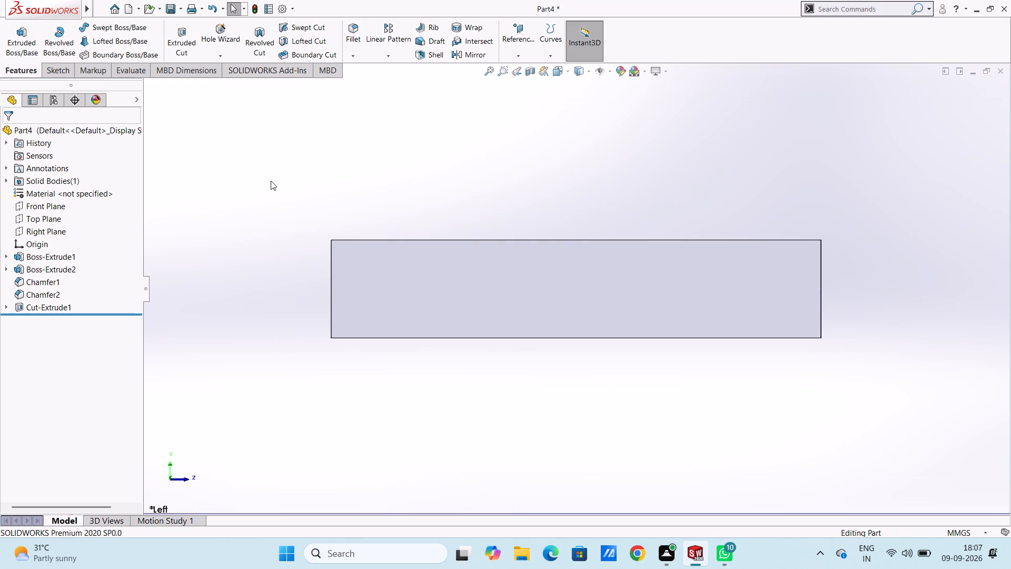
pyautogui.click(403, 267)
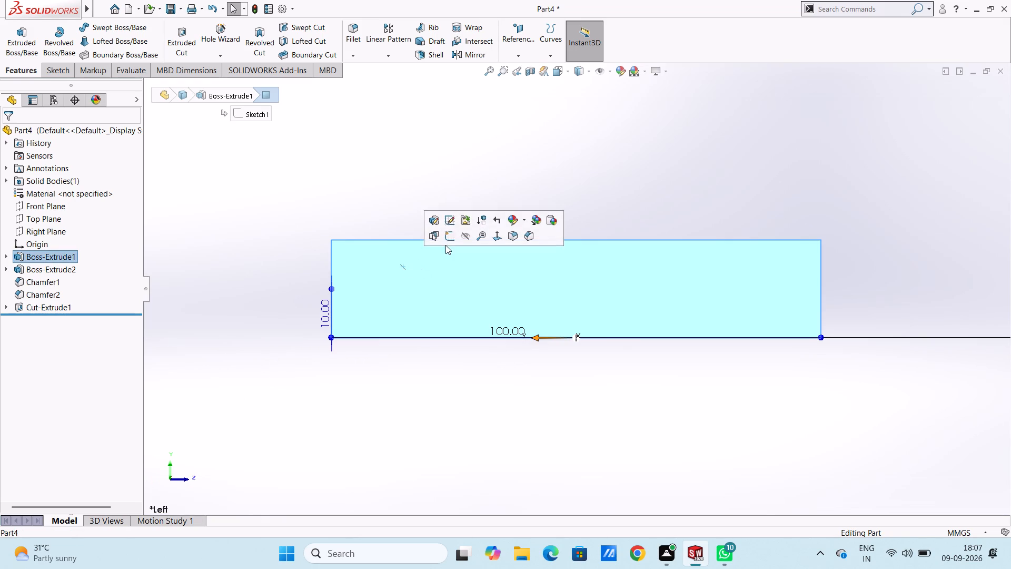
pyautogui.click(447, 236)
pyautogui.click(457, 161)
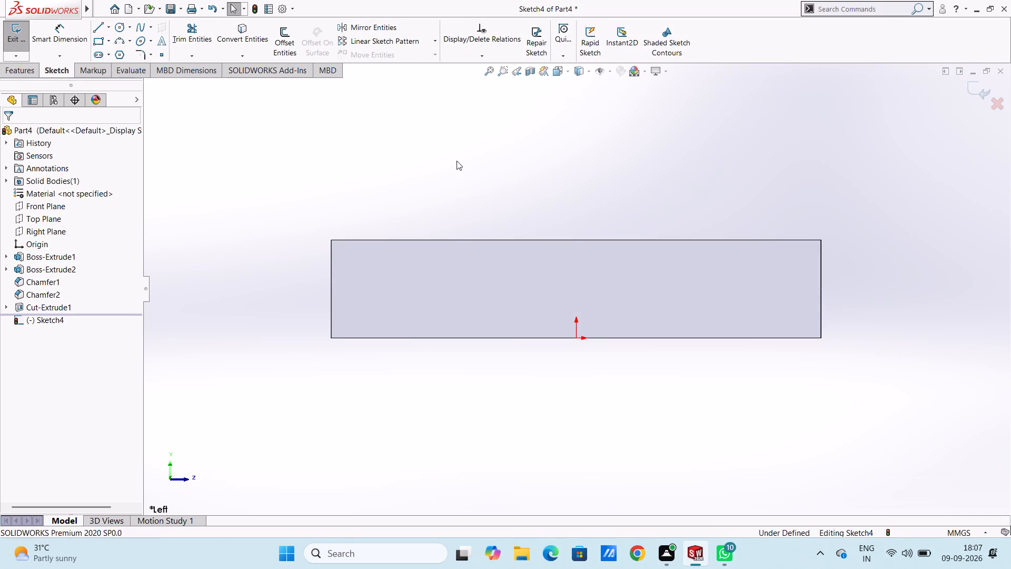
pyautogui.keyDown('ctrl'); pyautogui.scroll(3, 457, 161); pyautogui.keyUp('ctrl')
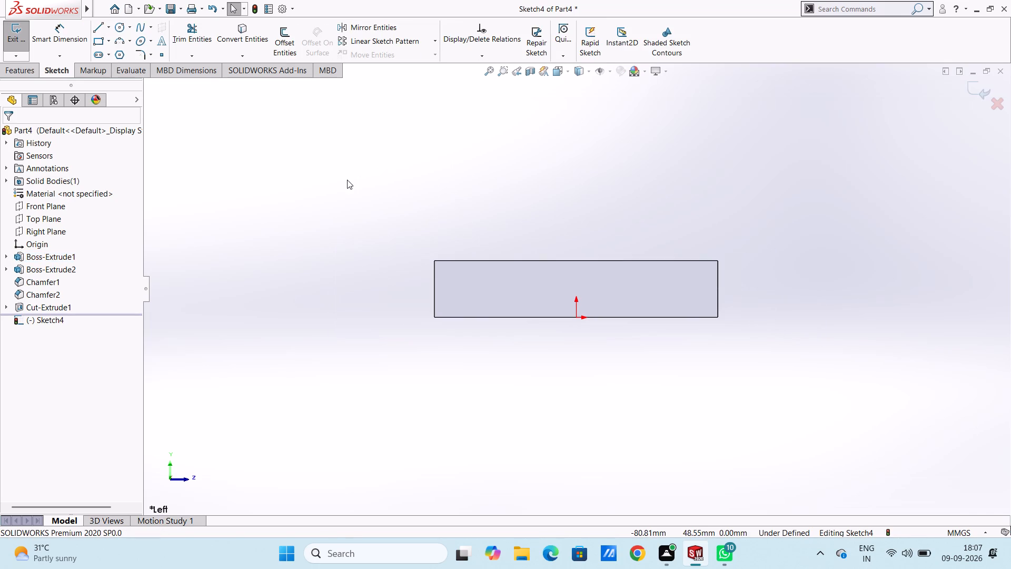
pyautogui.click(119, 28)
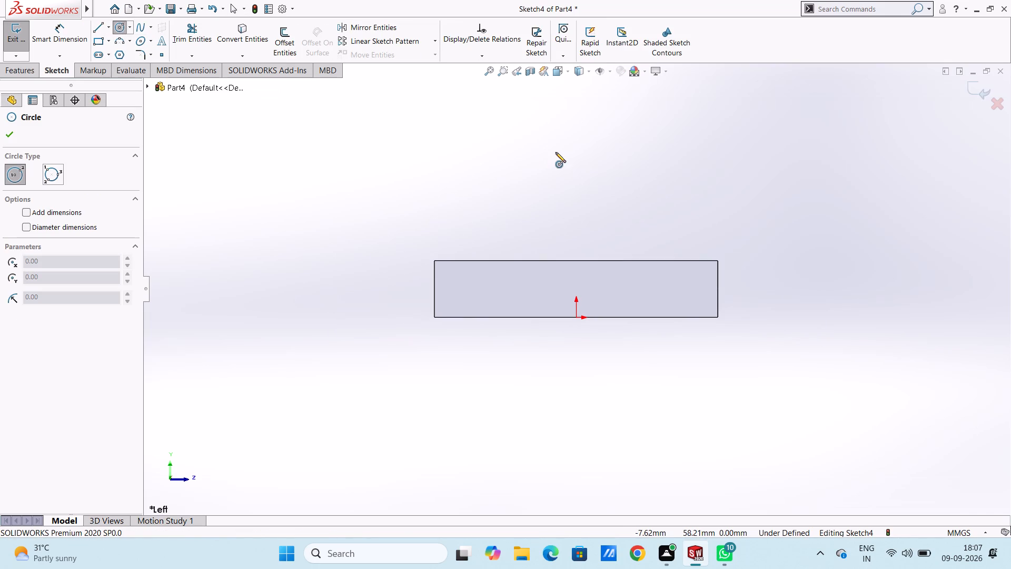
pyautogui.click(574, 158)
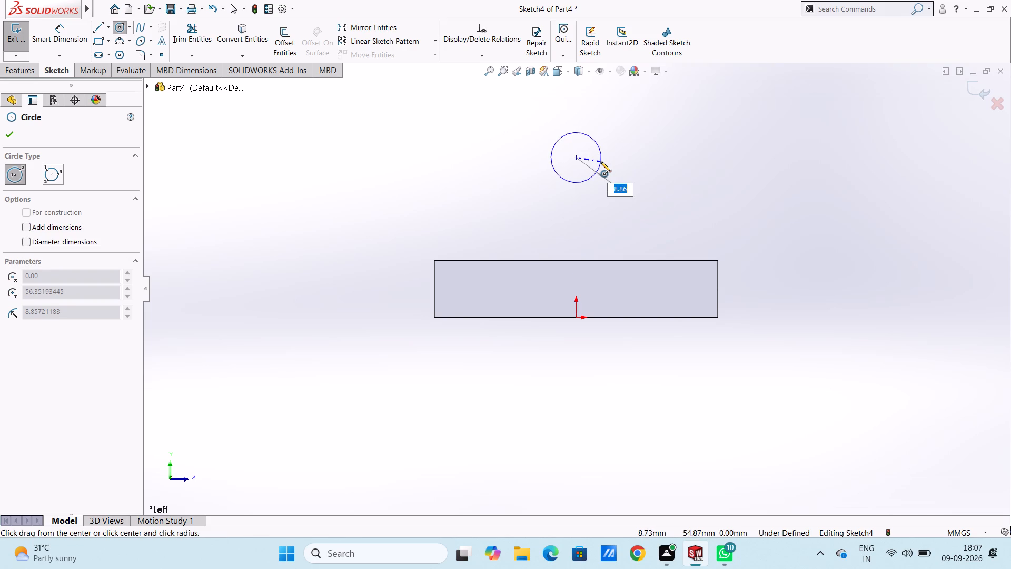
pyautogui.write('25')
pyautogui.press('Return')
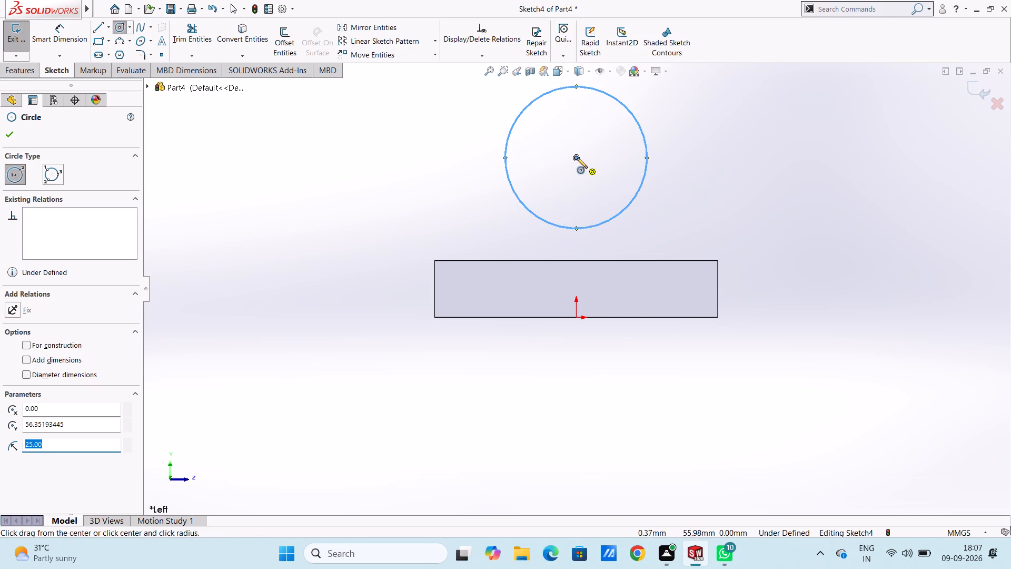
# Draw a concentric inner circle of 10 mm radius inside the large circle and finish drawing circles.
pyautogui.click(577, 158)
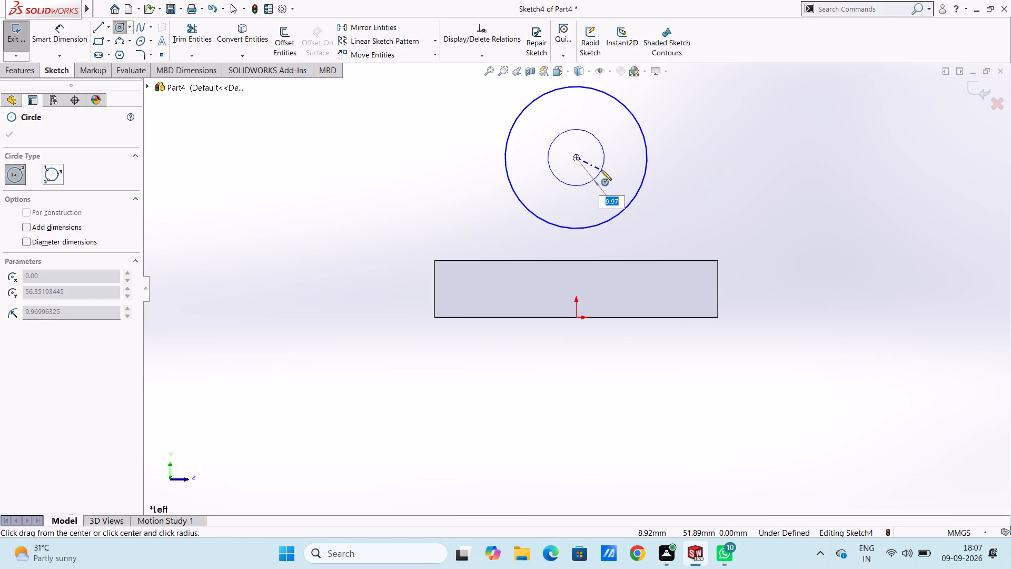
pyautogui.write('10')
pyautogui.press('Return')
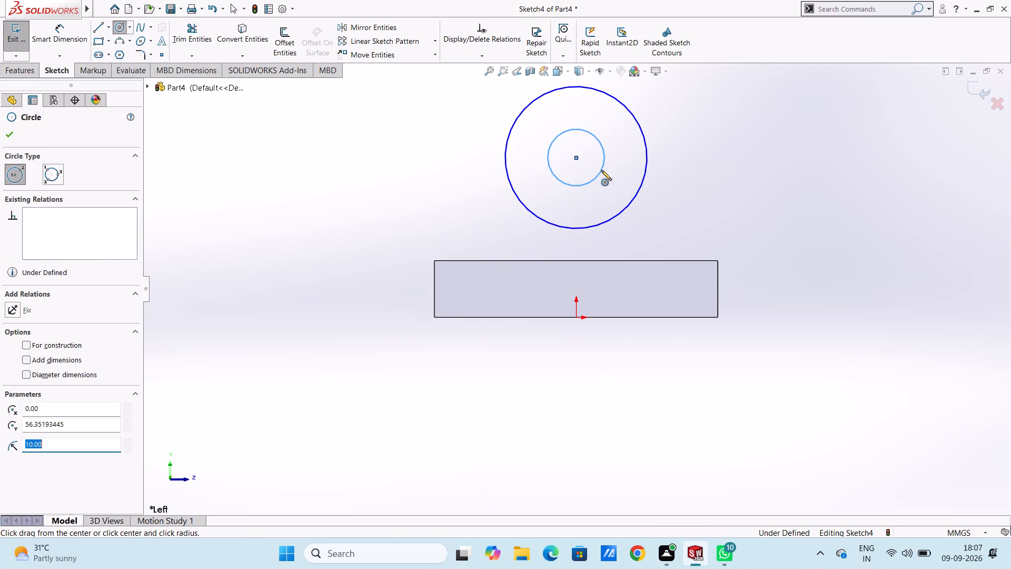
pyautogui.press('Escape')
pyautogui.press('Escape')
pyautogui.press('Escape')
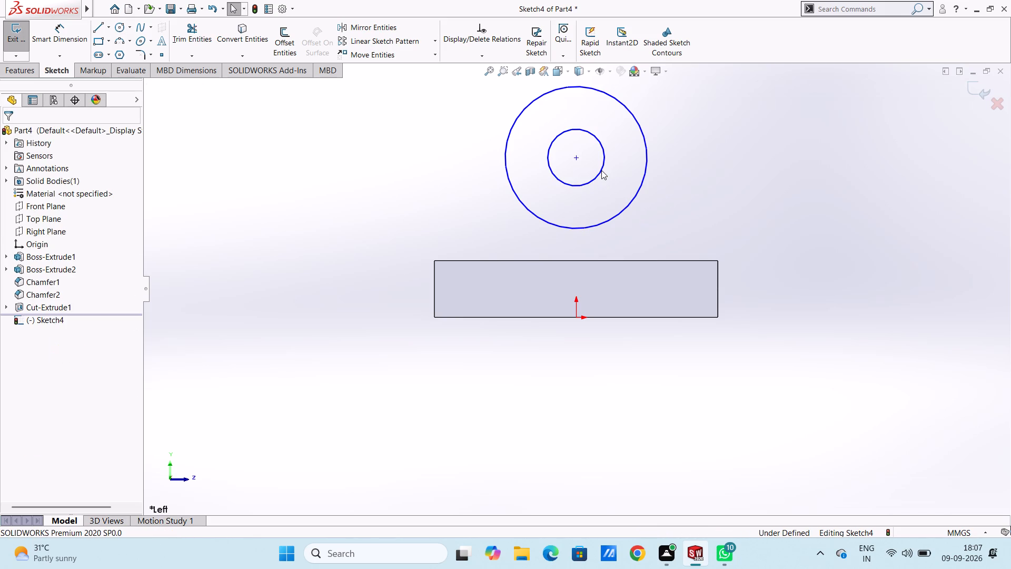
# Dimension the outer circle's diameter as 50 mm and the inner circle's diameter as 20 mm.
pyautogui.keyDown('ctrl'); pyautogui.scroll(-3, 601, 170); pyautogui.keyUp('ctrl')
pyautogui.keyDown('ctrl'); pyautogui.scroll(3, 601, 170); pyautogui.keyUp('ctrl')
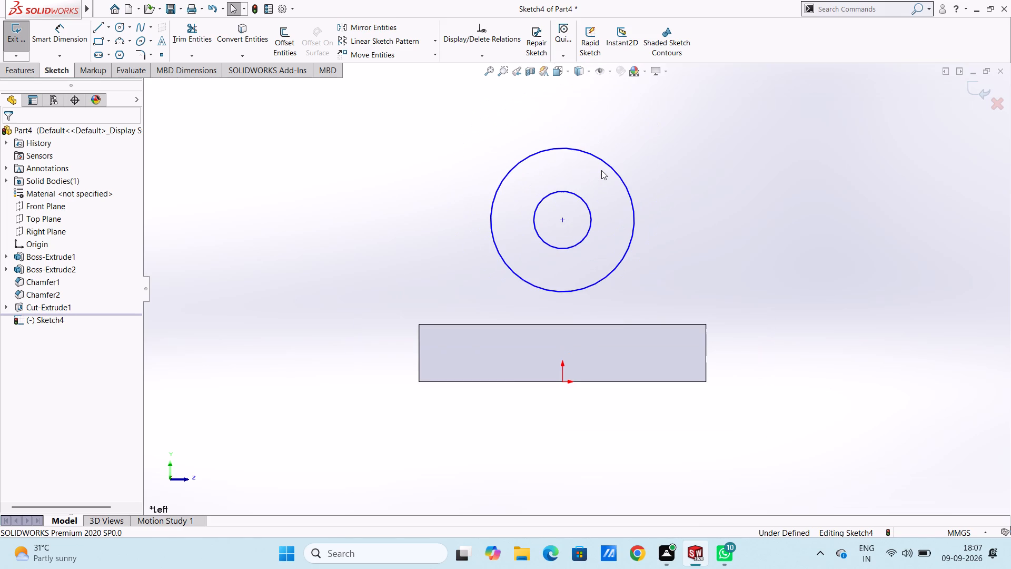
pyautogui.click(73, 34)
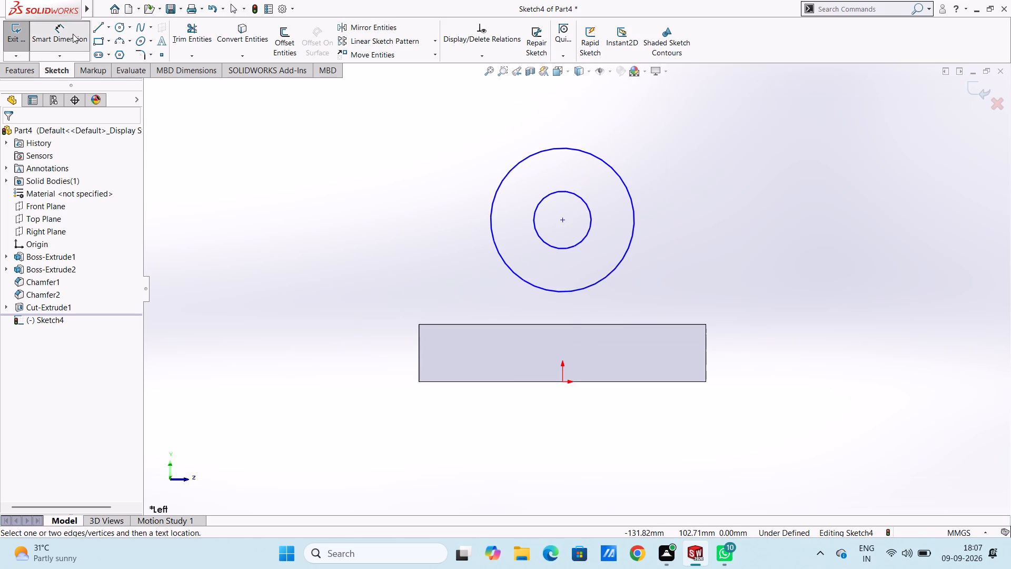
pyautogui.click(501, 181)
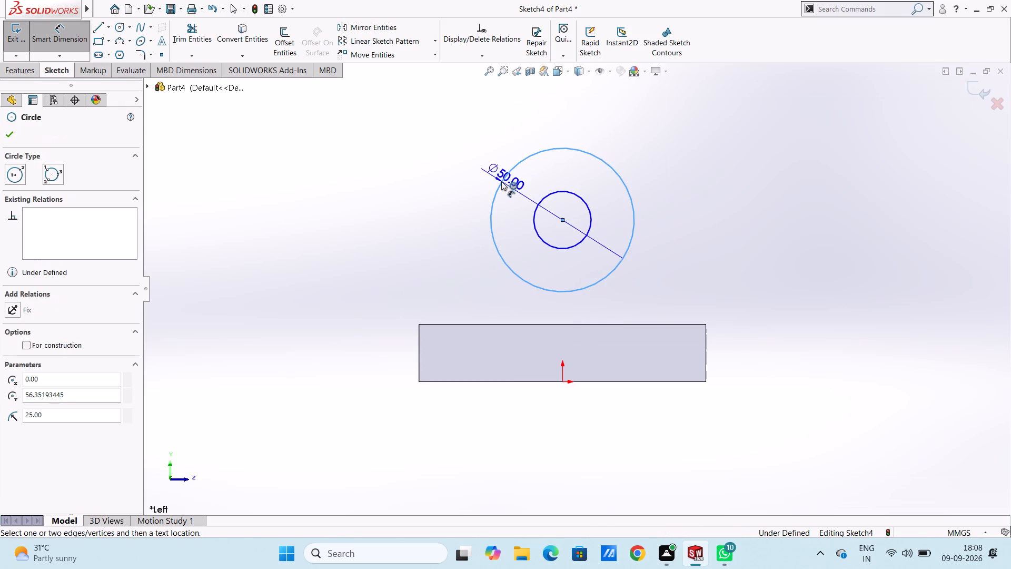
pyautogui.click(410, 92)
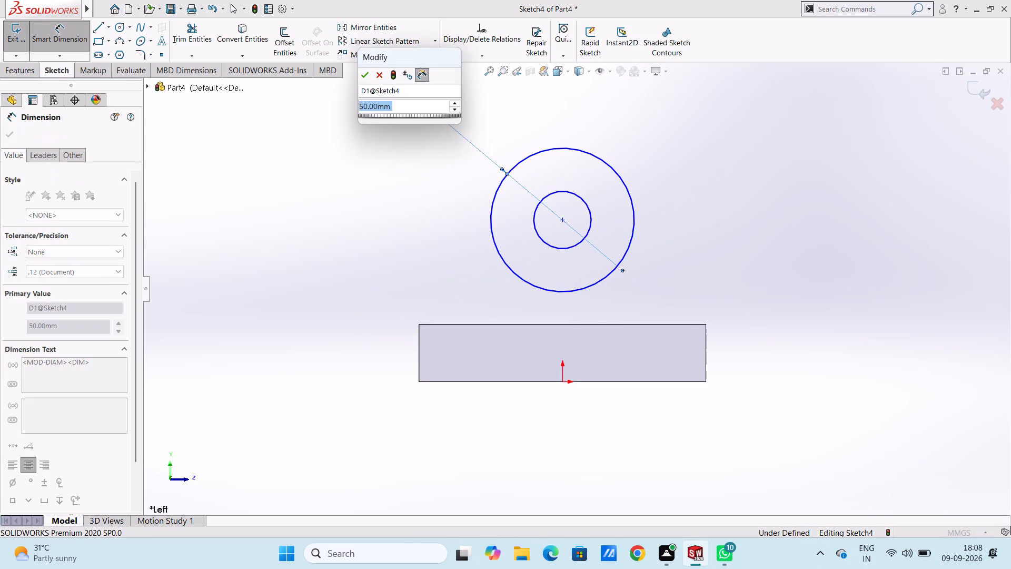
pyautogui.press('Return')
pyautogui.click(421, 147)
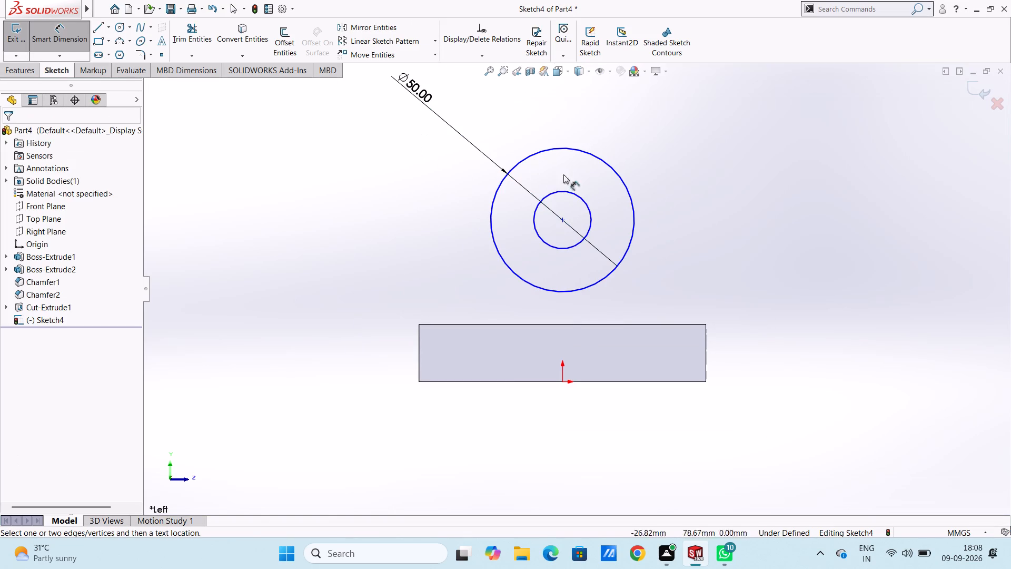
pyautogui.click(576, 196)
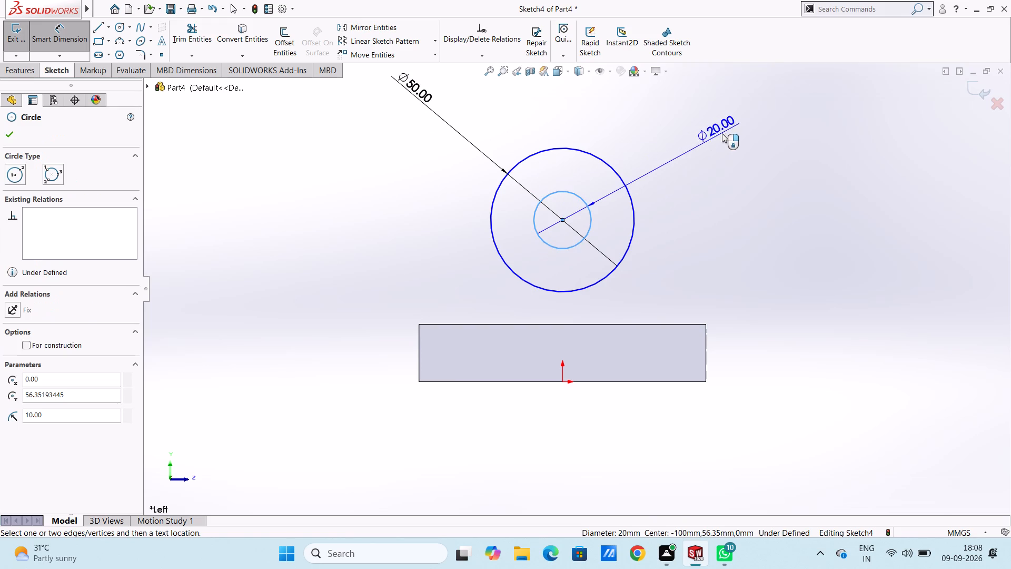
pyautogui.click(744, 127)
pyautogui.press('Return')
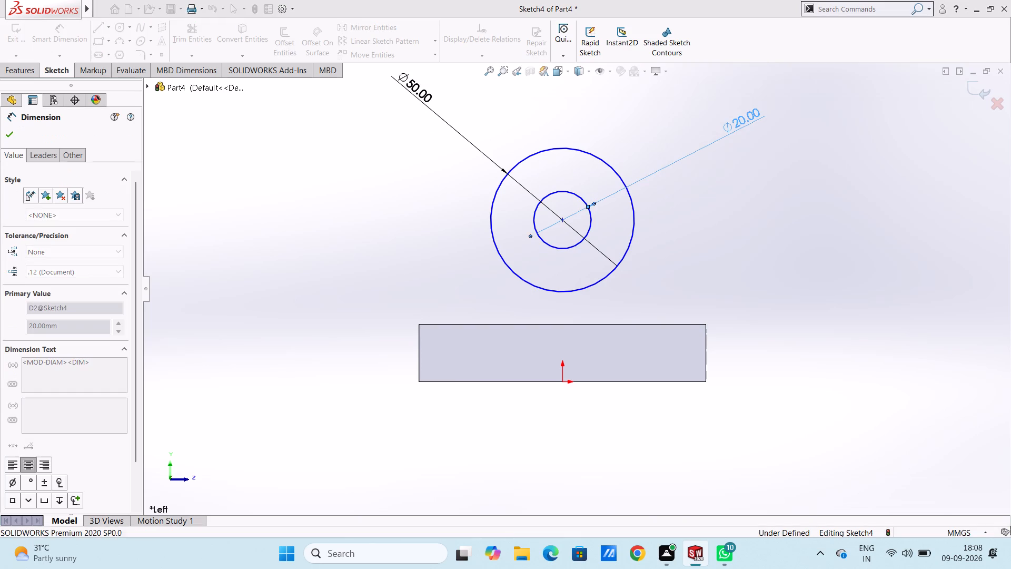
pyautogui.click(761, 165)
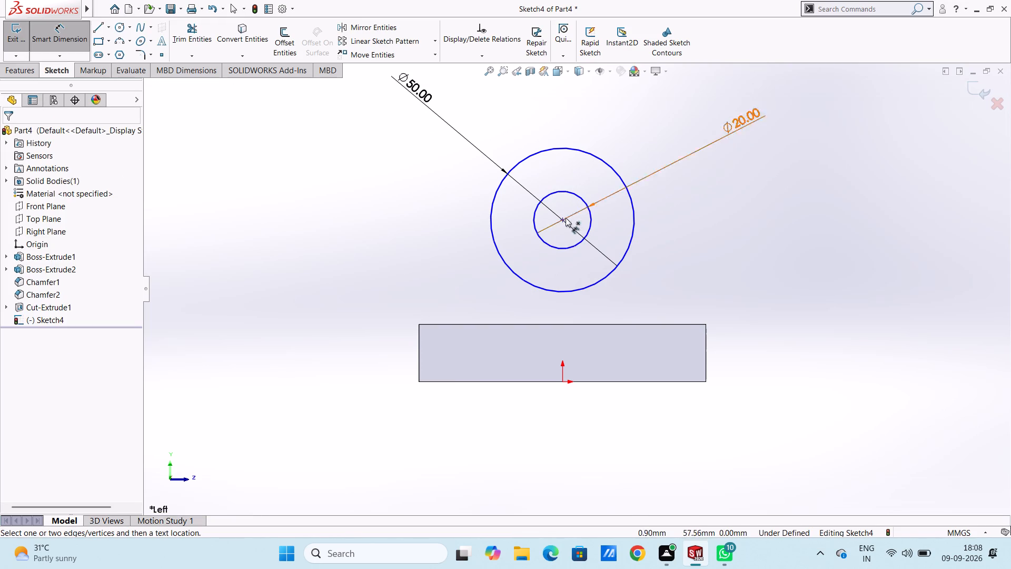
# Dimension the height of the circles' common centre above the origin as 60 mm.
pyautogui.click(562, 220)
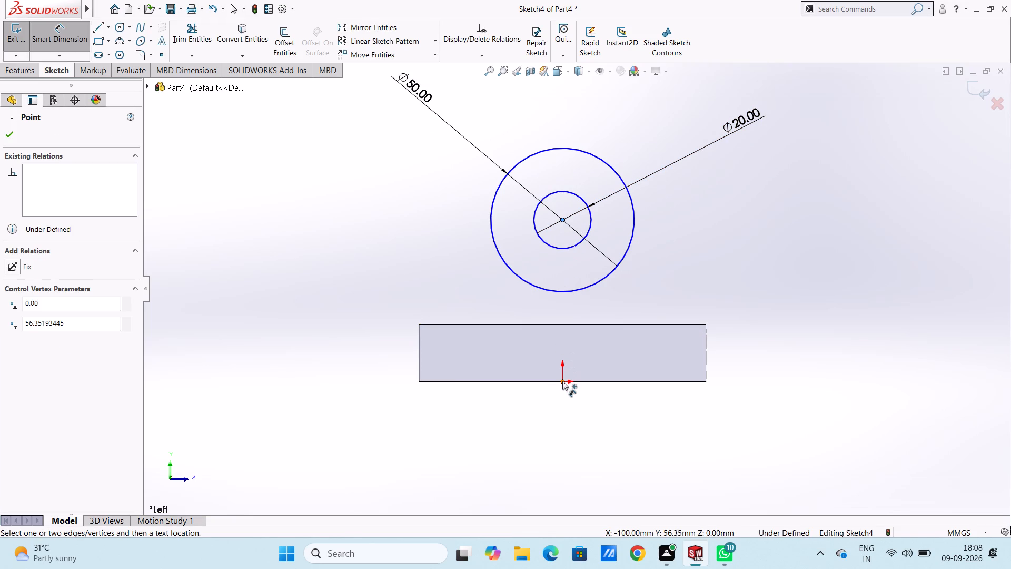
pyautogui.click(563, 382)
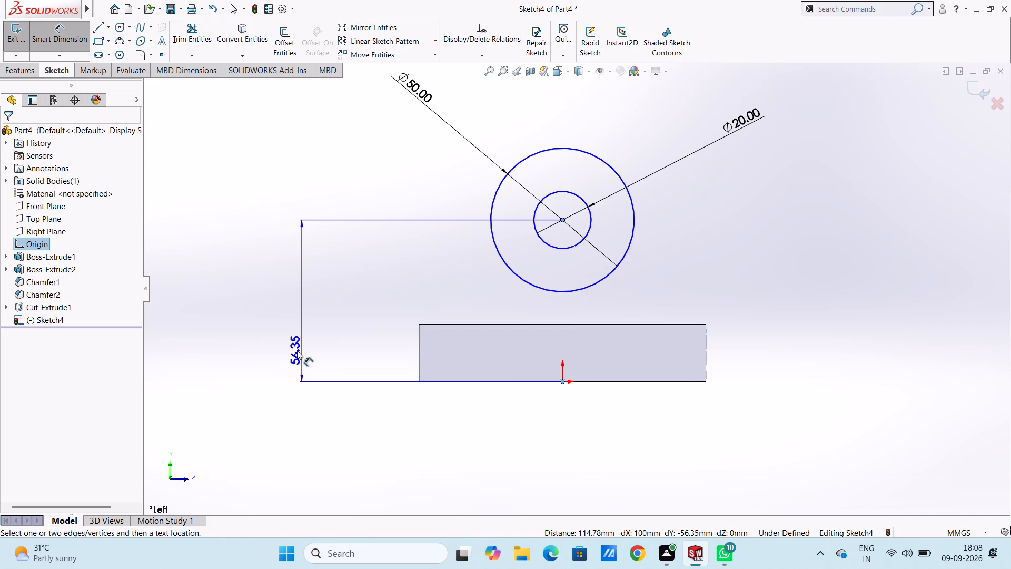
pyautogui.press('6')
pyautogui.click(297, 350)
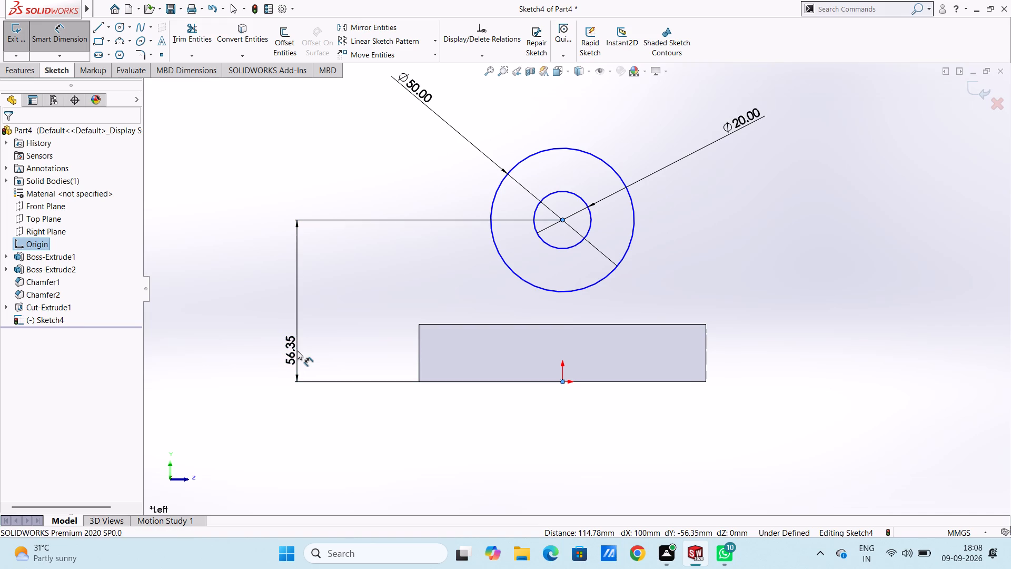
pyautogui.write('60')
pyautogui.press('Return')
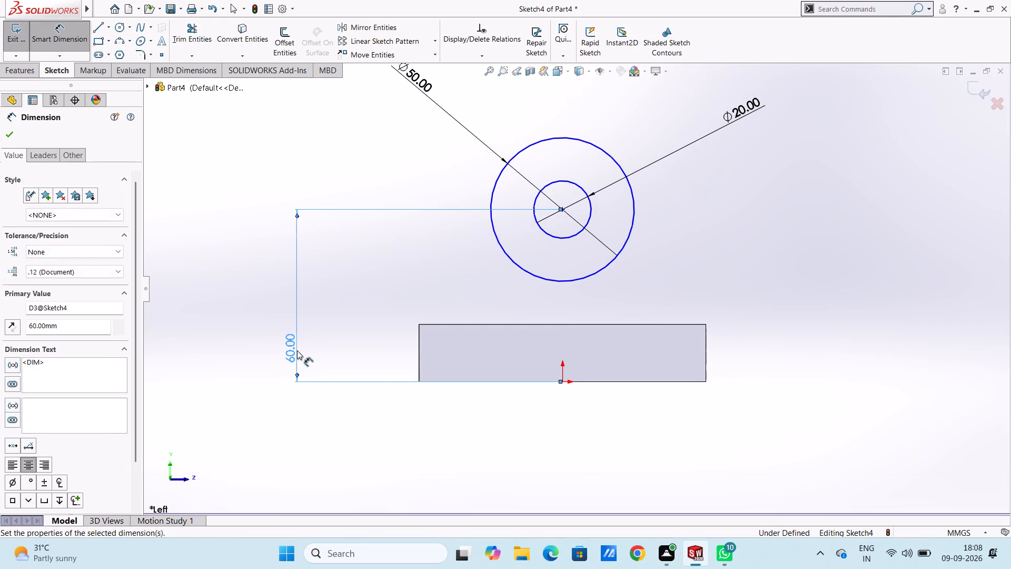
# Dimension the horizontal distance from the end face's bottom-left corner to the circles' common centre as 50 mm.
pyautogui.press('Escape')
pyautogui.press('Escape')
pyautogui.press('Escape')
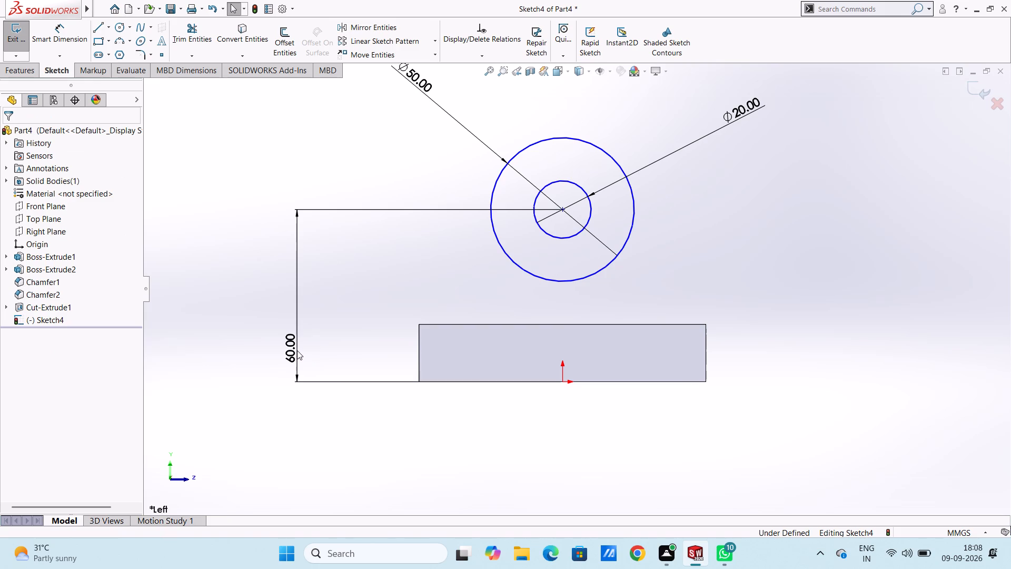
pyautogui.click(61, 40)
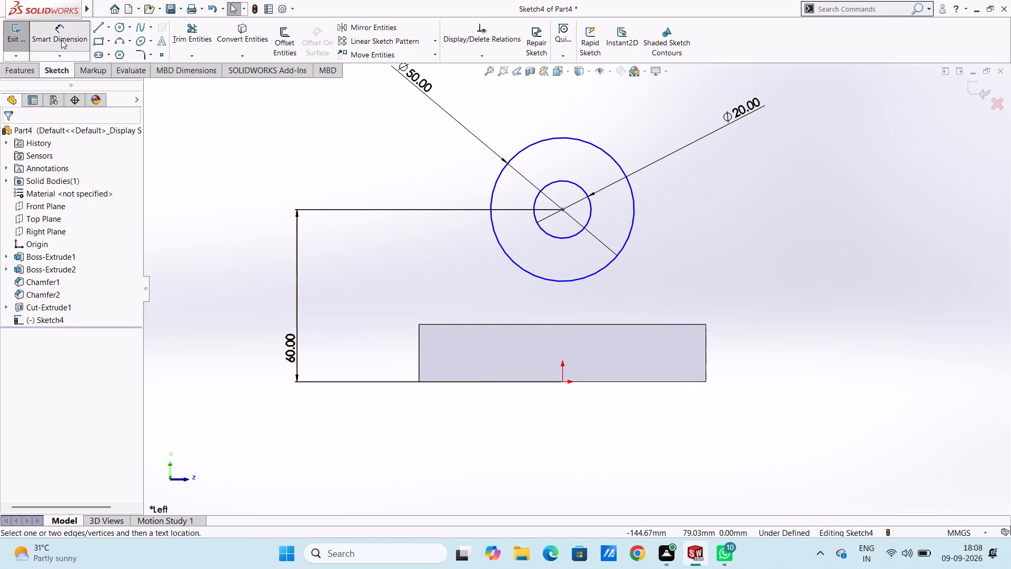
pyautogui.click(419, 381)
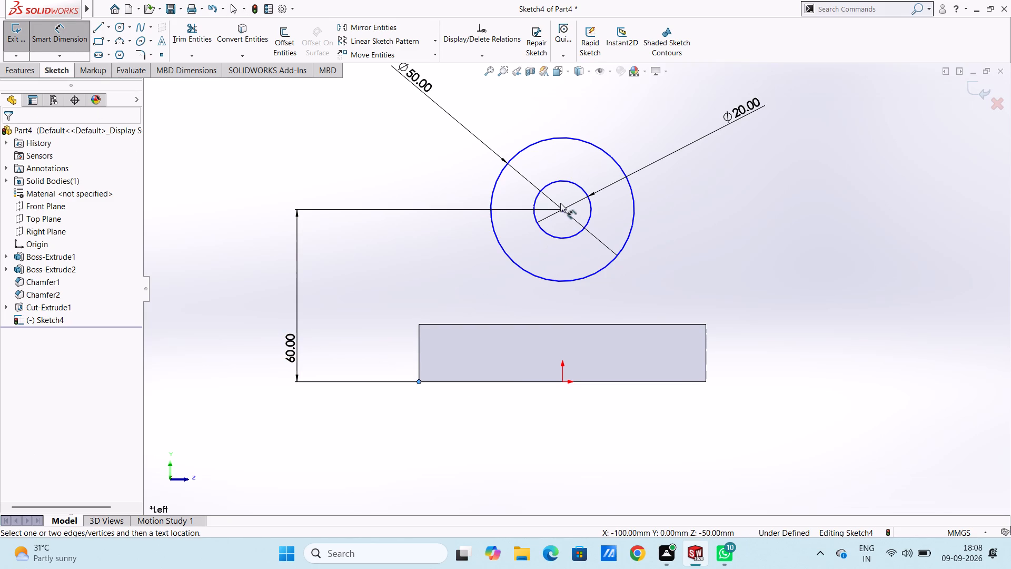
pyautogui.click(562, 211)
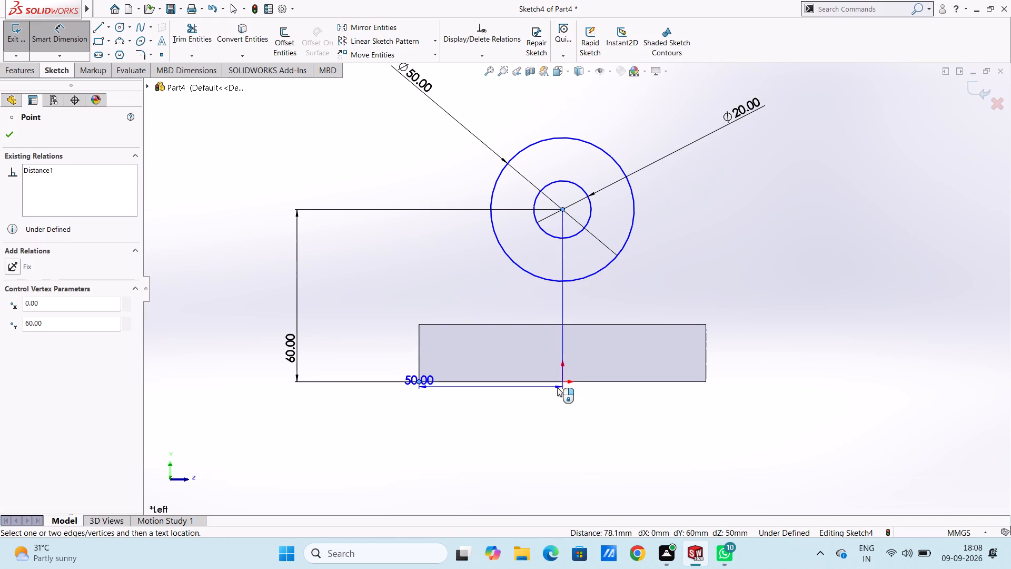
pyautogui.click(548, 457)
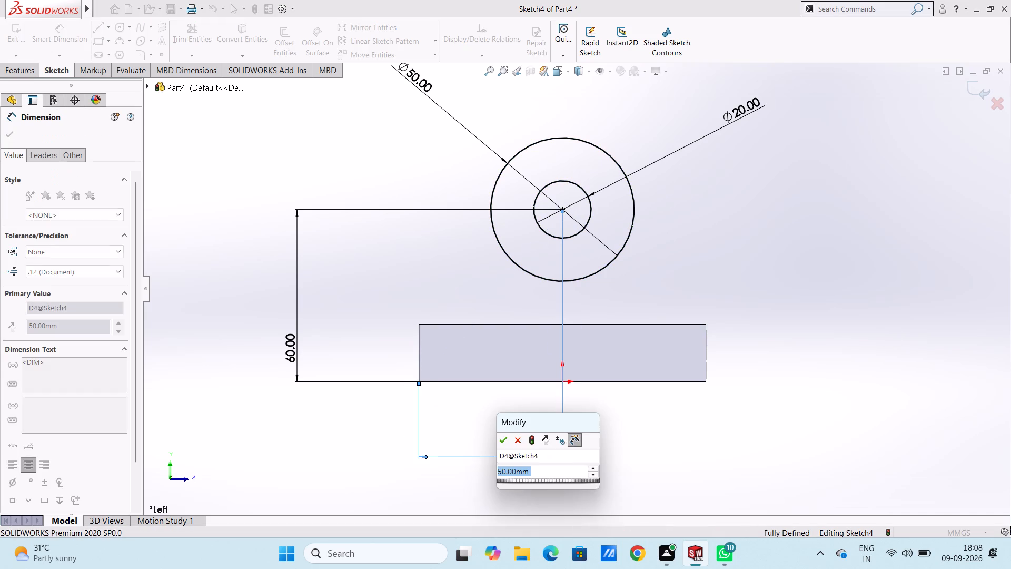
pyautogui.press('Return')
pyautogui.click(525, 413)
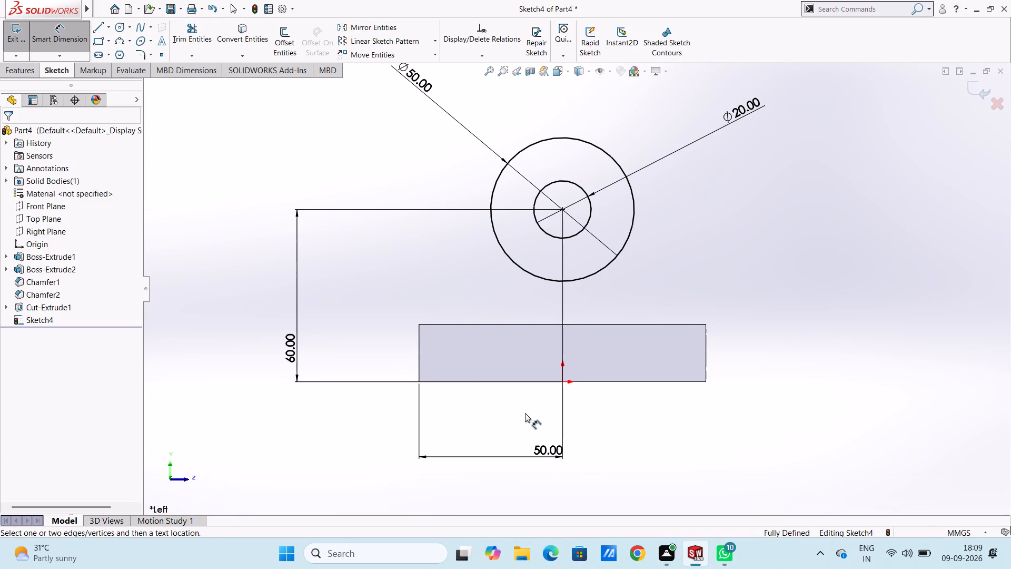
pyautogui.press('Escape')
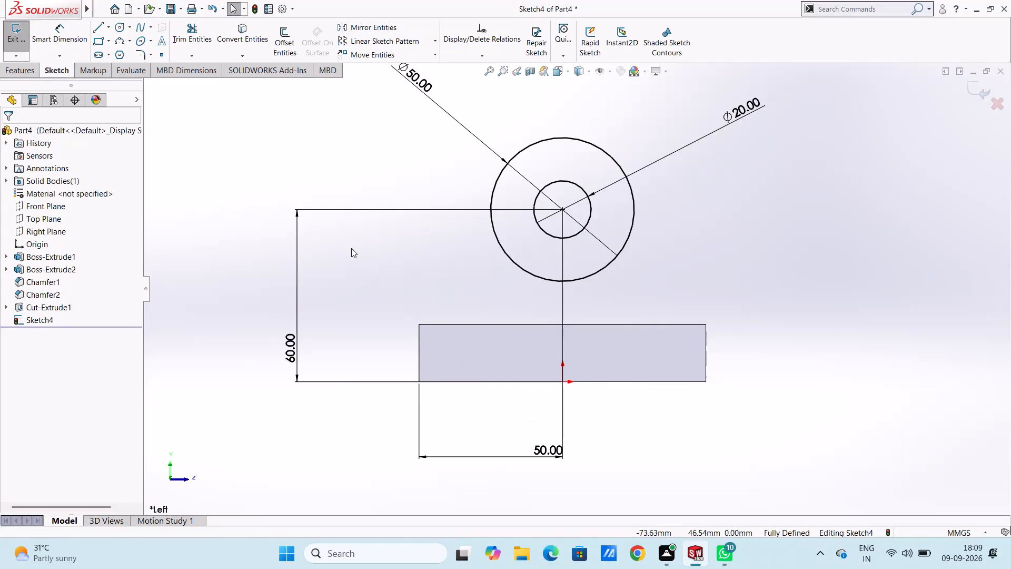
# Draw two lines tangent to the outer circle, about 59 mm long, one on each side down to the end face's top corners.
pyautogui.click(97, 26)
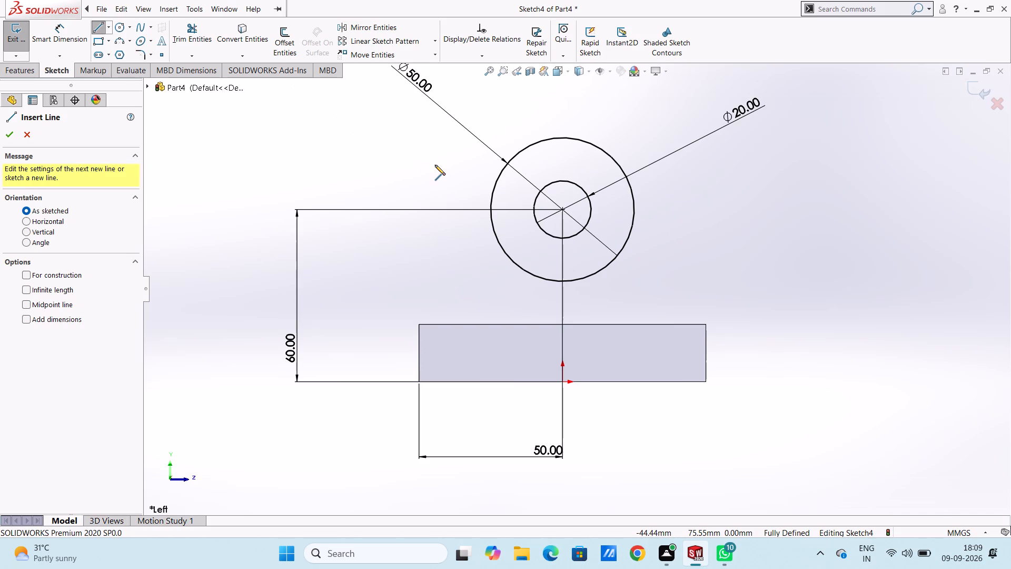
pyautogui.click(492, 190)
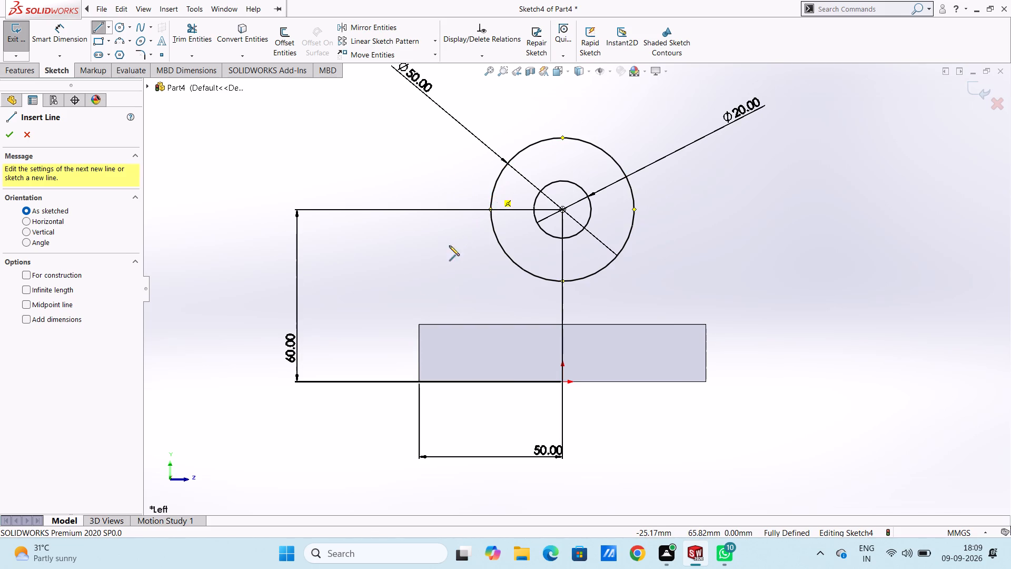
pyautogui.click(418, 326)
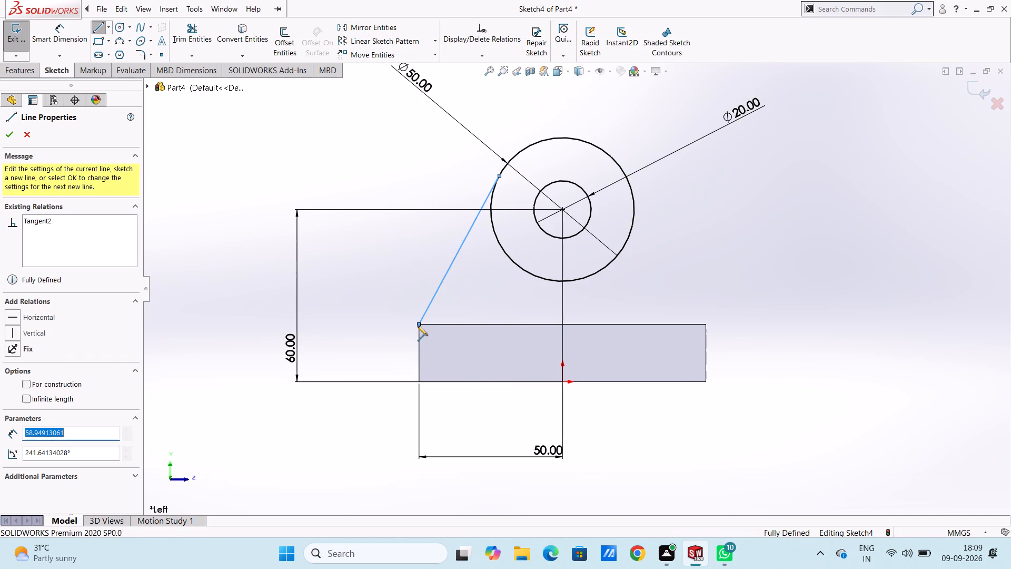
pyautogui.press('Escape')
pyautogui.press('Escape')
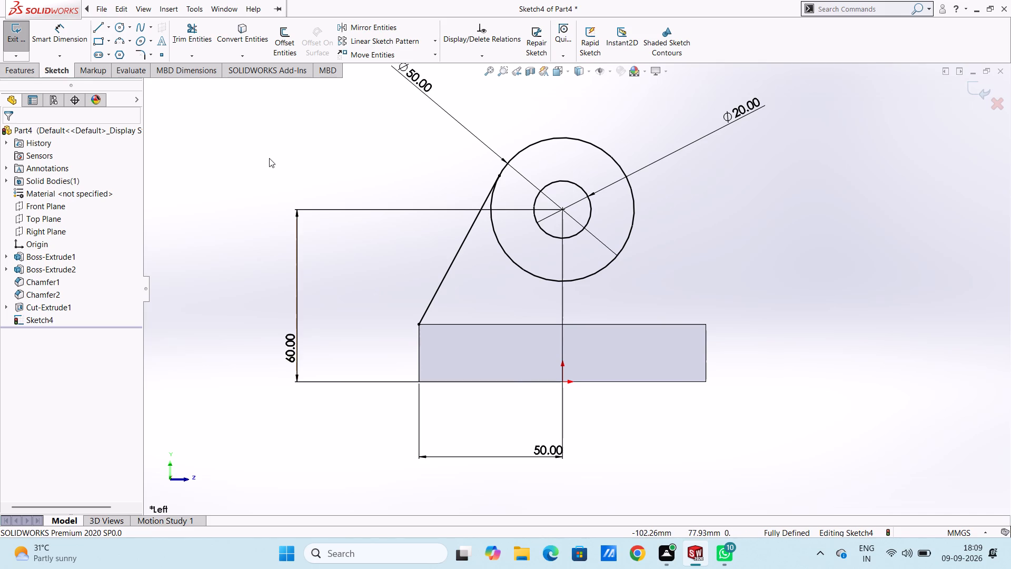
pyautogui.click(102, 27)
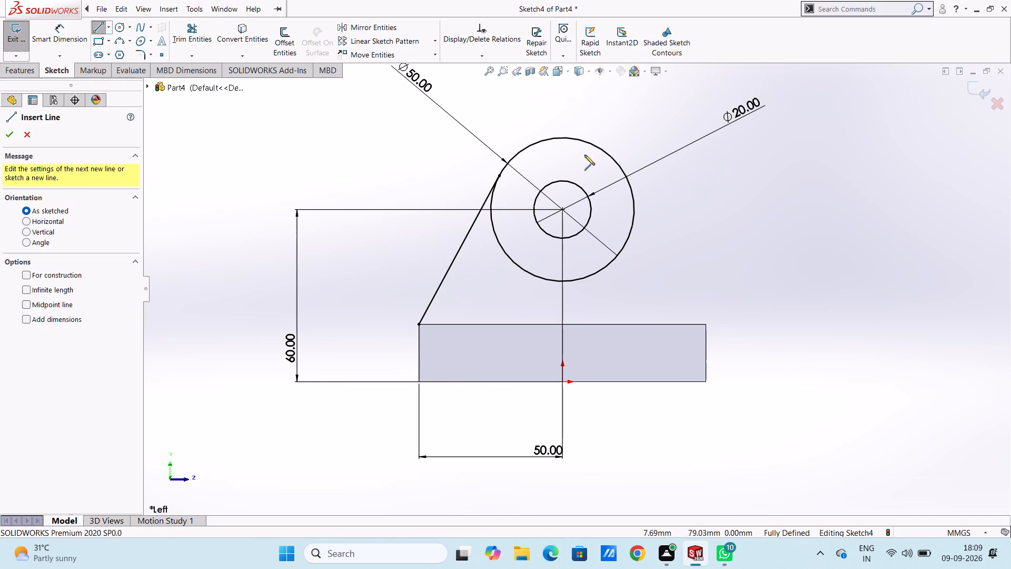
pyautogui.click(625, 175)
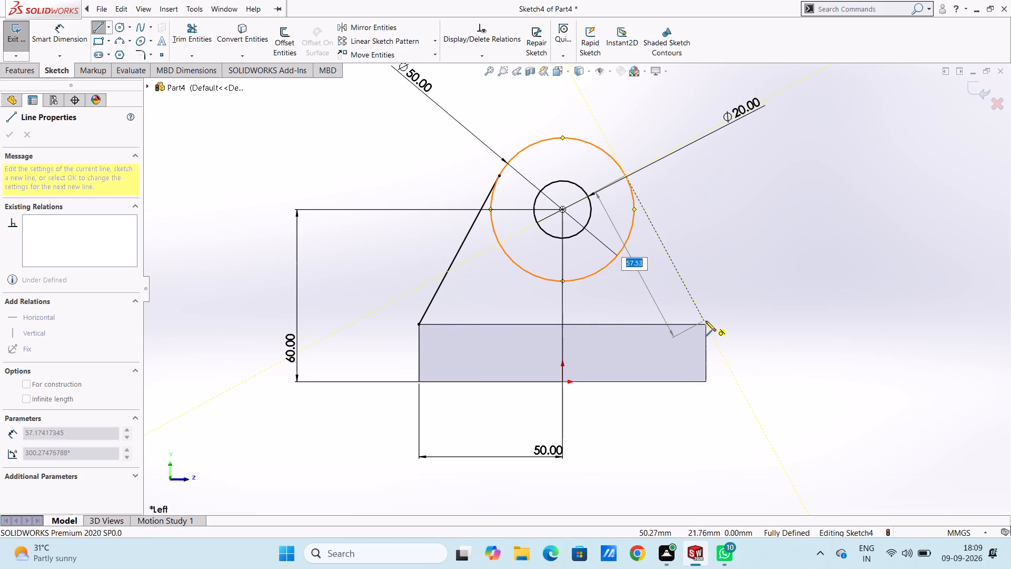
pyautogui.click(705, 325)
pyautogui.press('Escape')
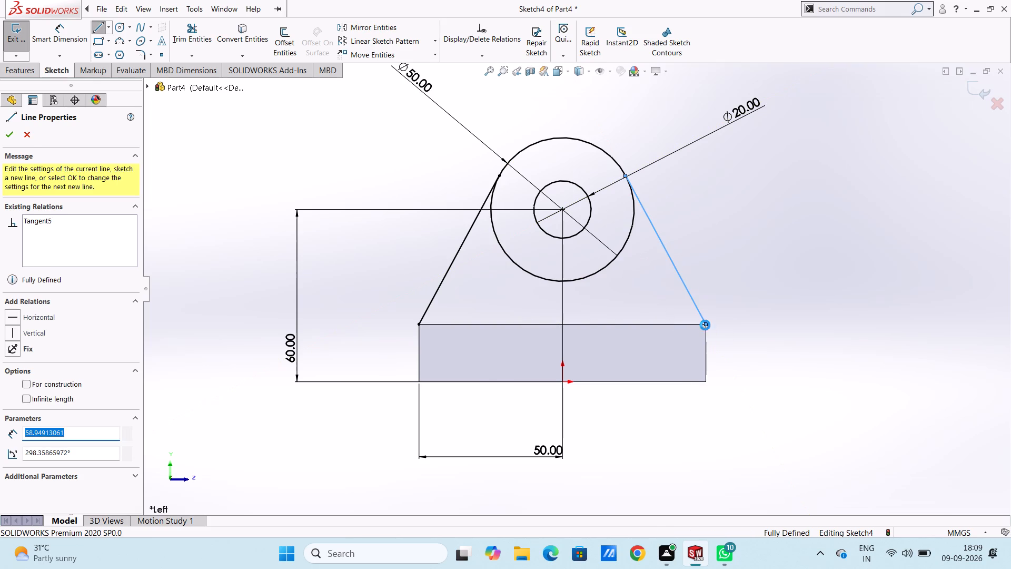
pyautogui.press('Escape')
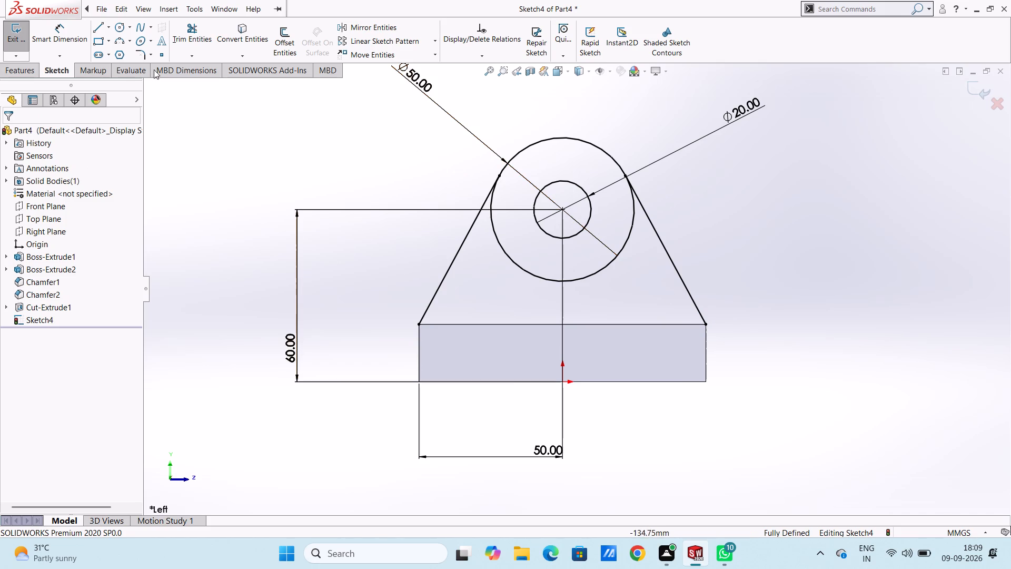
# Close the profile's base with a 100 mm horizontal line between the end face's two top corners.
pyautogui.click(97, 23)
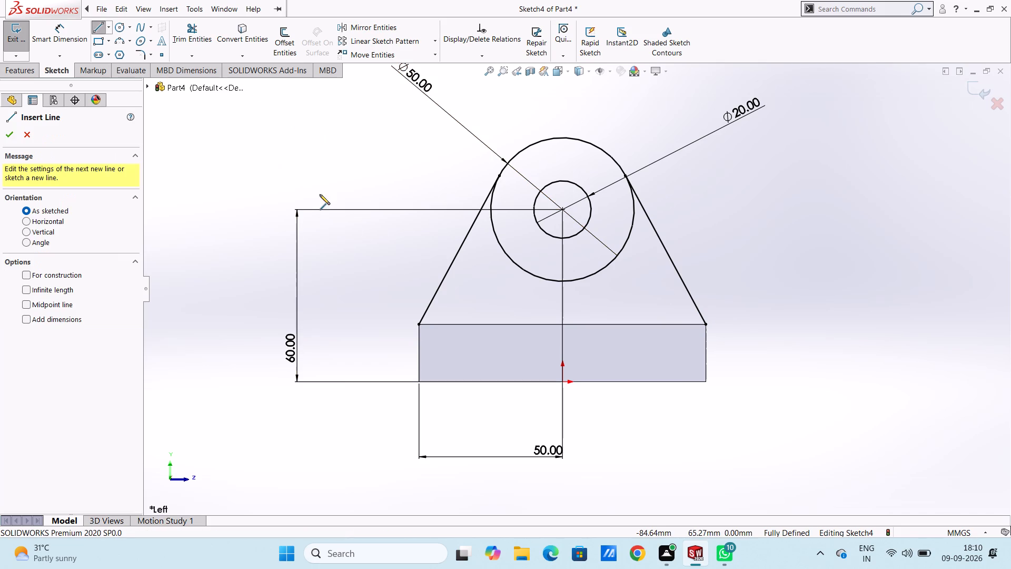
pyautogui.click(419, 325)
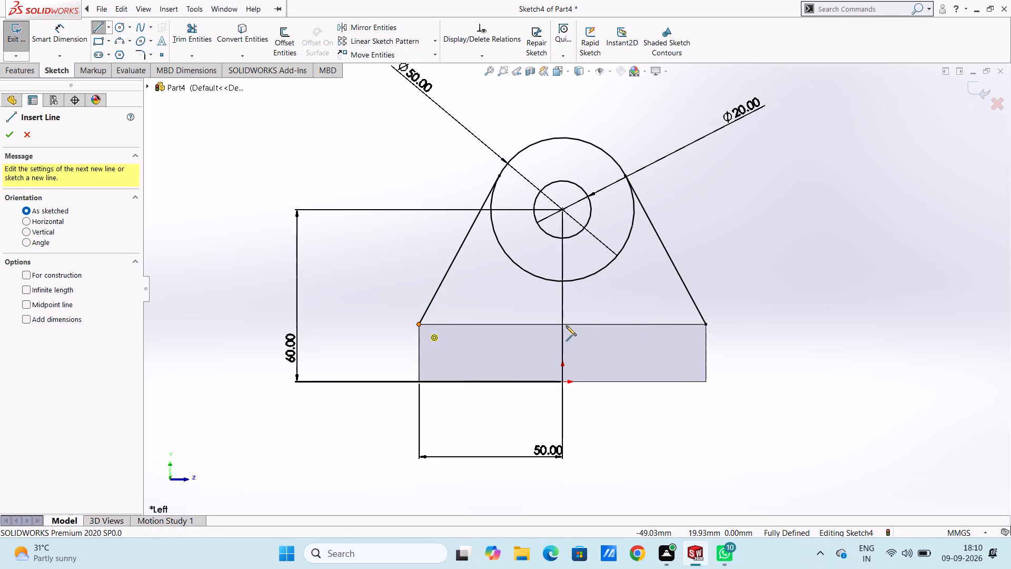
pyautogui.click(706, 326)
pyautogui.press('Escape')
pyautogui.press('Escape')
pyautogui.press('Escape')
pyautogui.press('Escape')
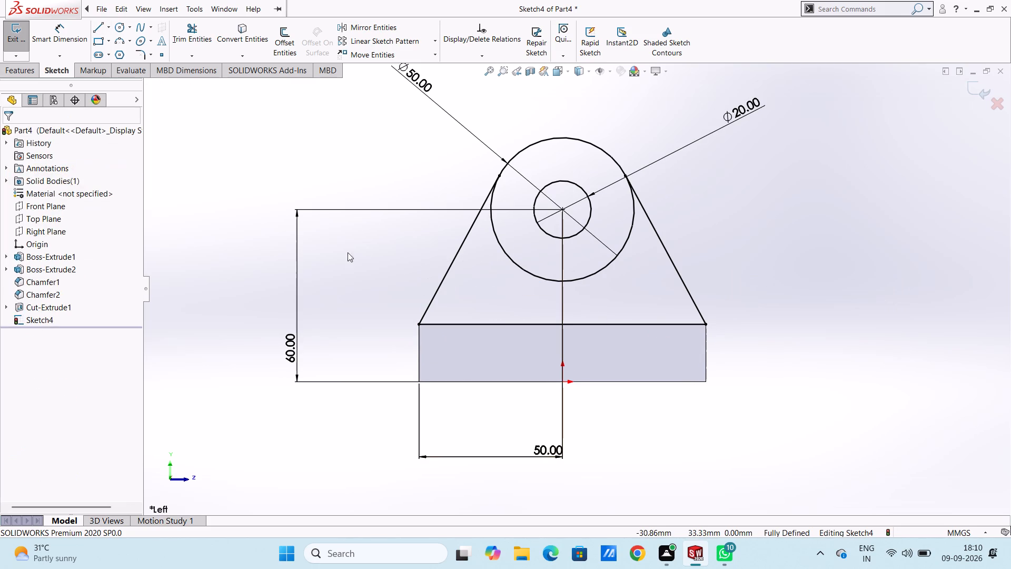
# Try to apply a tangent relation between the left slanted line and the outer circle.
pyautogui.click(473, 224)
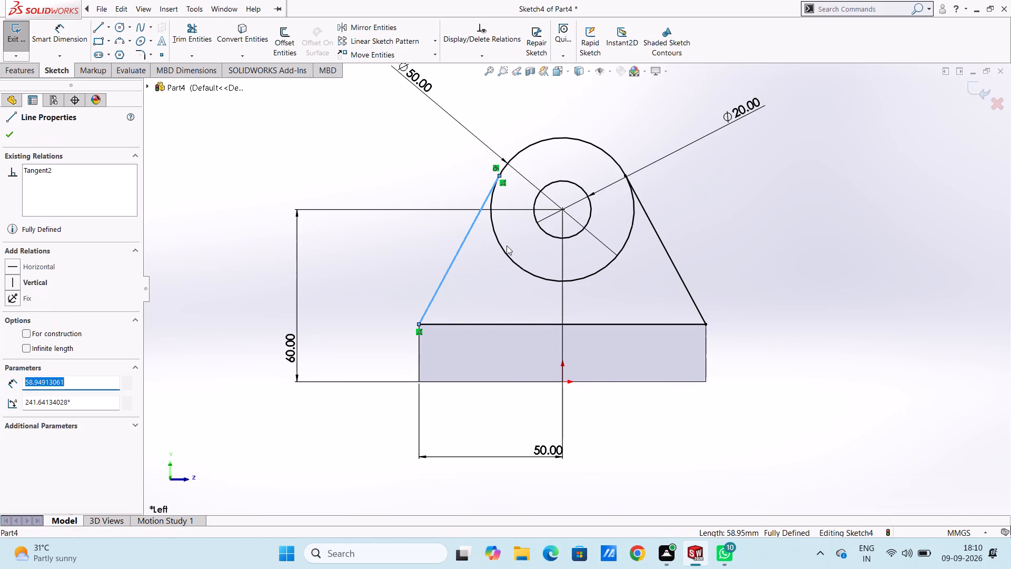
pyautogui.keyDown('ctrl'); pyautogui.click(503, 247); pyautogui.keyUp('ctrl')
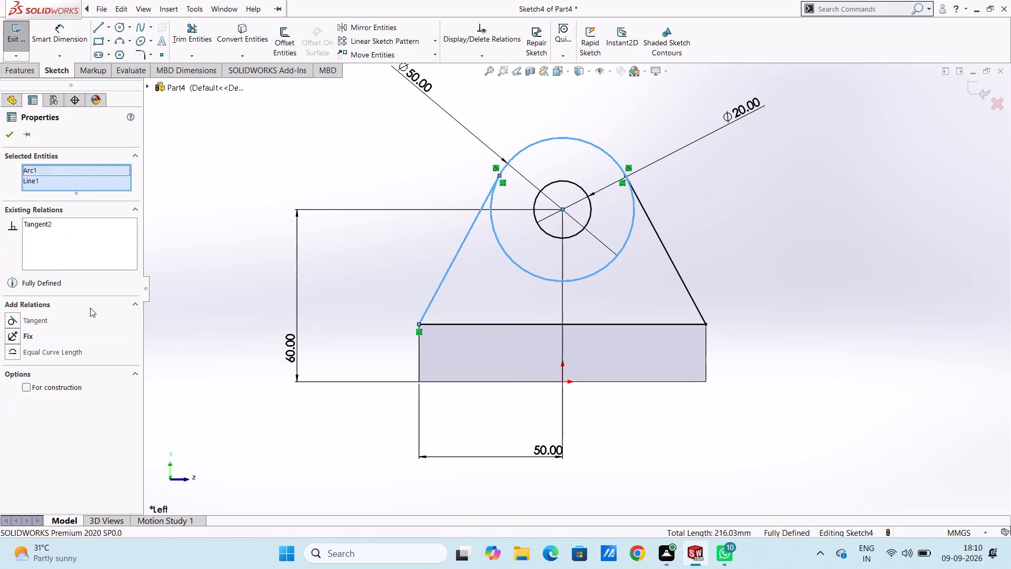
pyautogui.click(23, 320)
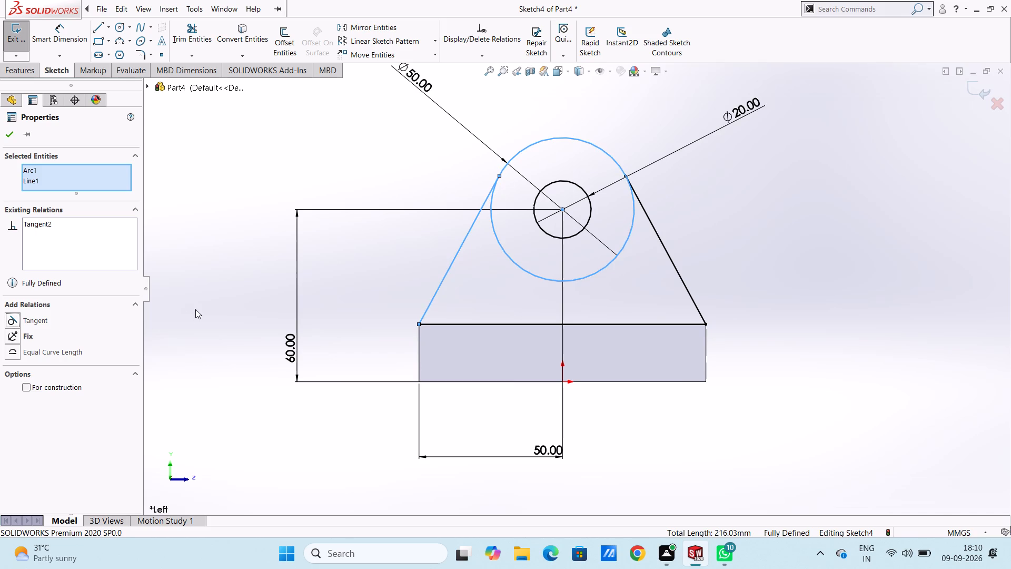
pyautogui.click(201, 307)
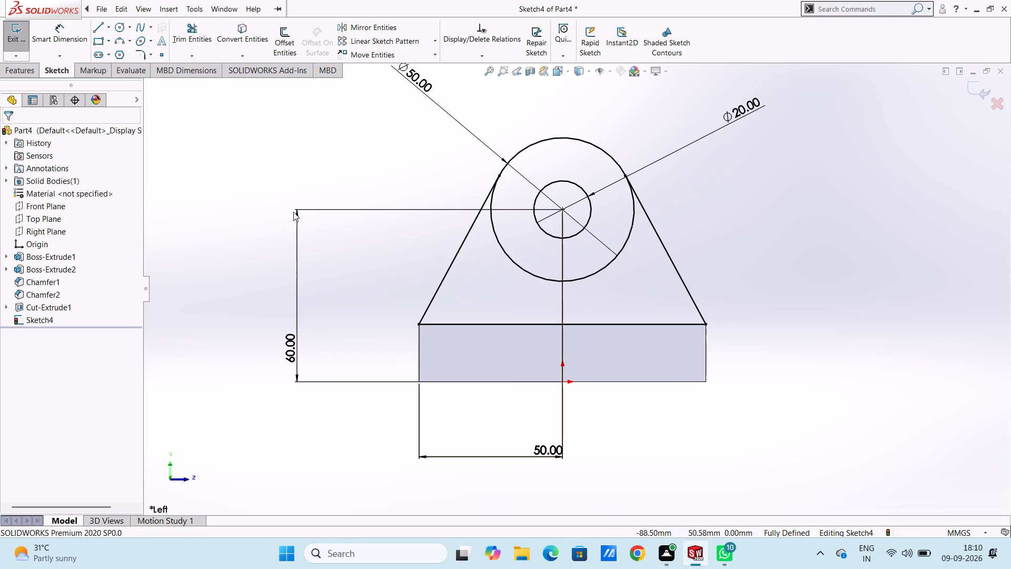
# Trim away the lower arc of the 50 mm circle between the two tangent lines, using Trim to closest.
pyautogui.click(196, 32)
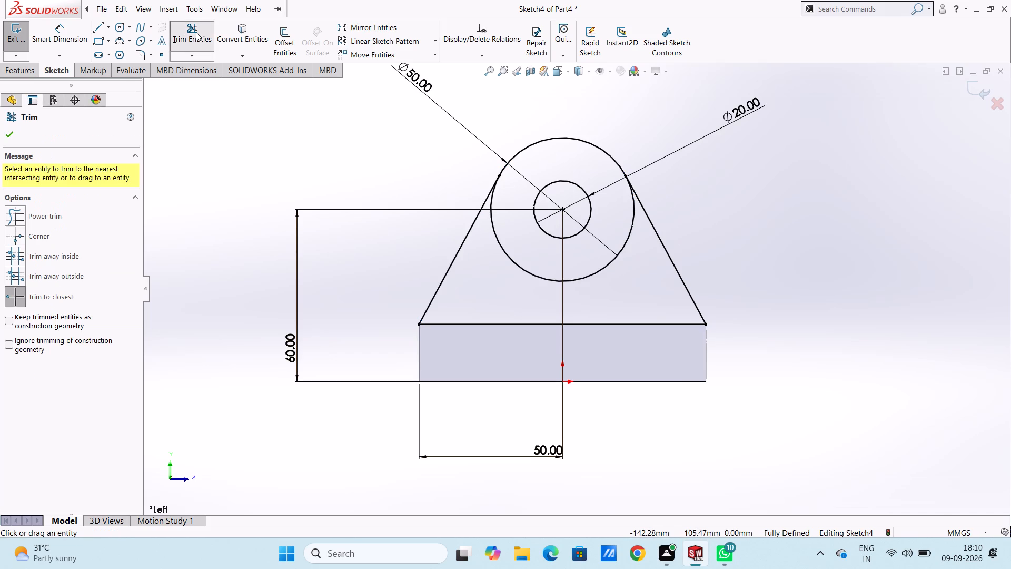
pyautogui.click(491, 214)
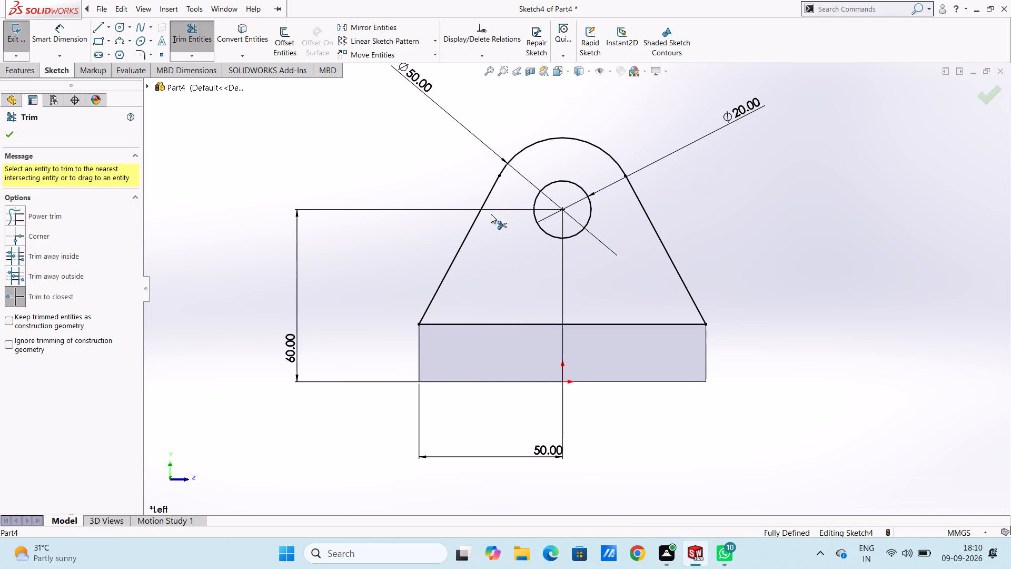
pyautogui.press('Escape')
pyautogui.press('Escape')
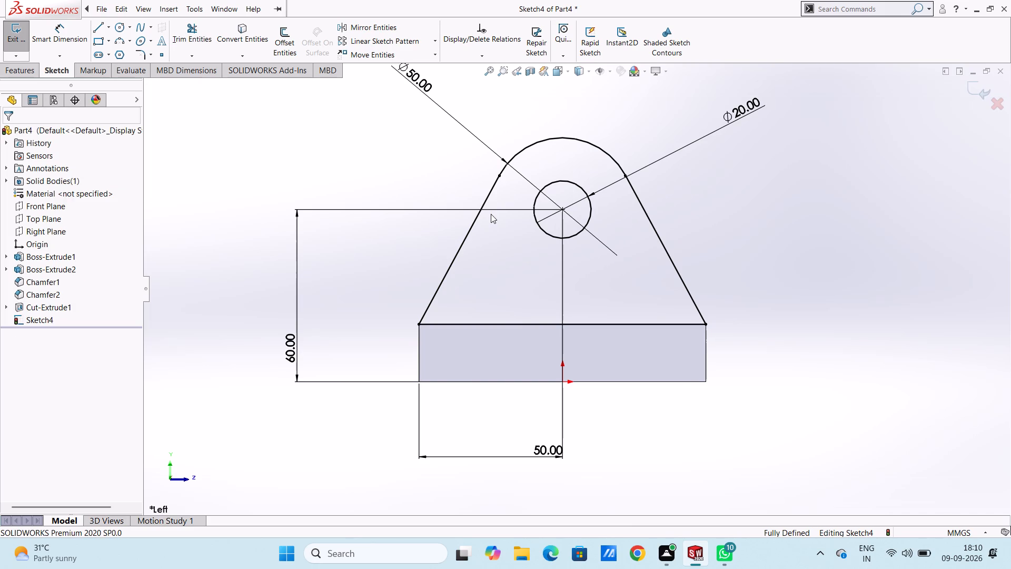
# Extrude the lug profile as a 20 mm blind boss, reversed to run inward over the raised step, with merged result.
pyautogui.hotkey('ctrl', '7')
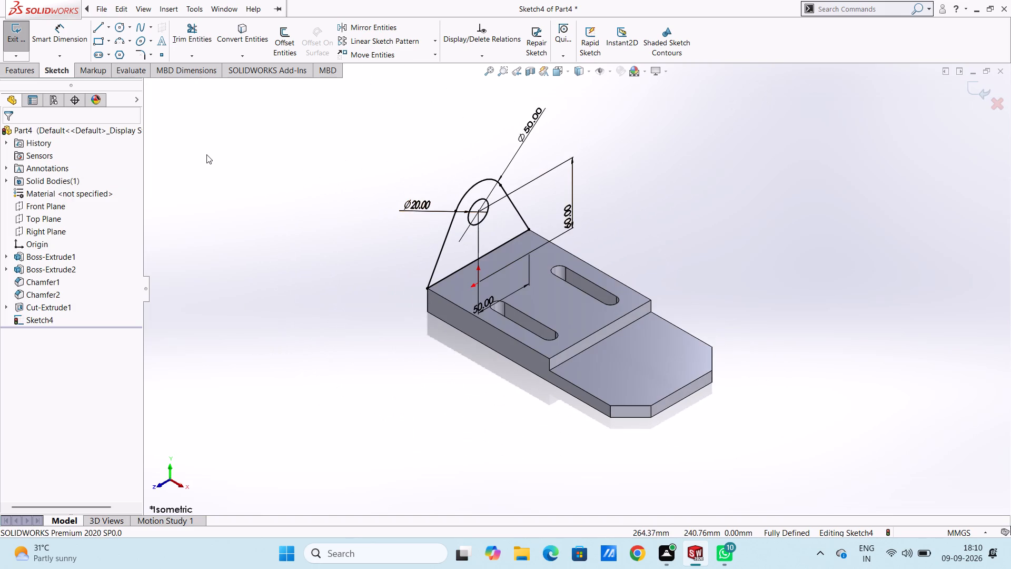
pyautogui.click(11, 67)
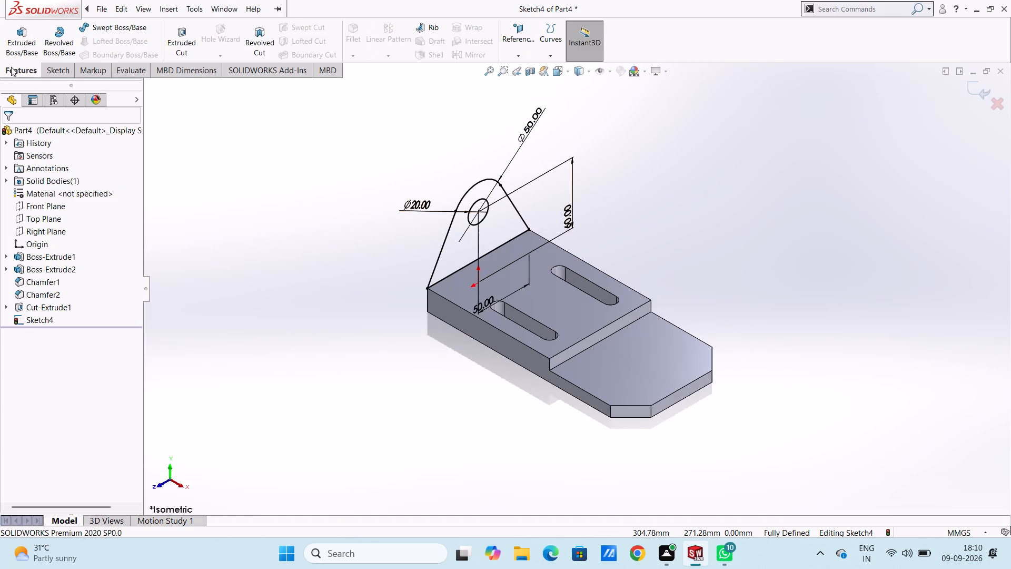
pyautogui.click(21, 43)
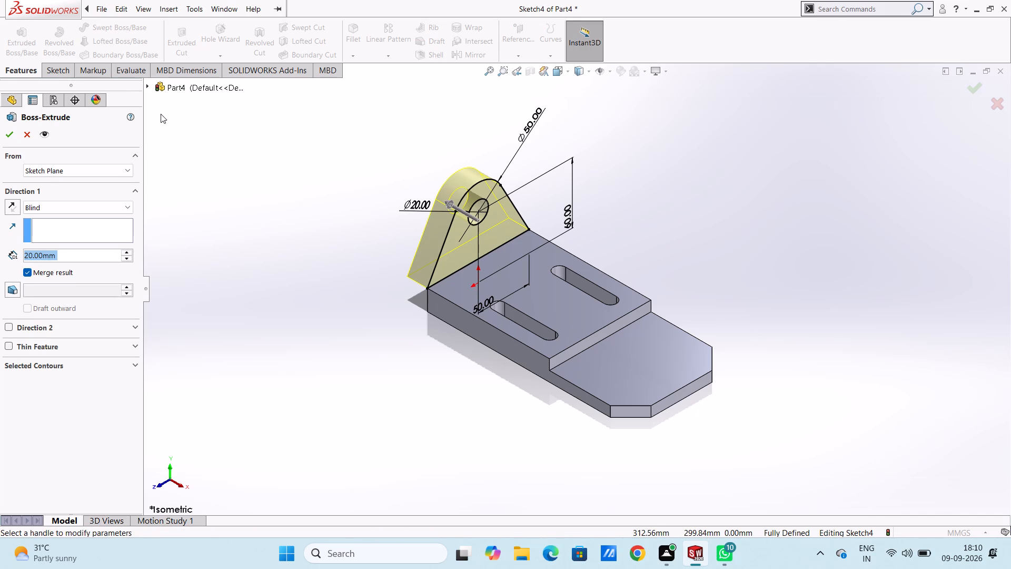
pyautogui.click(13, 210)
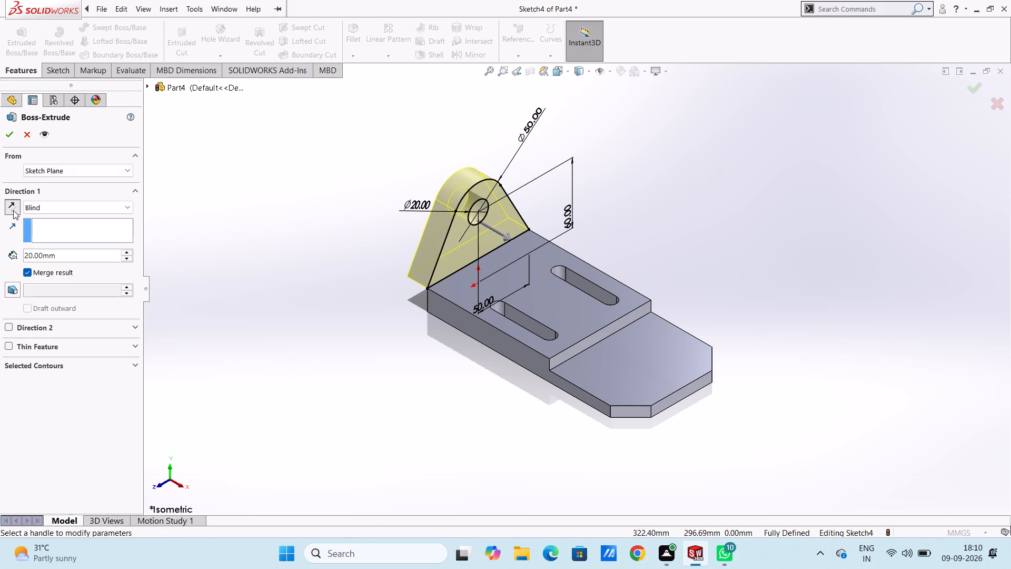
pyautogui.click(6, 135)
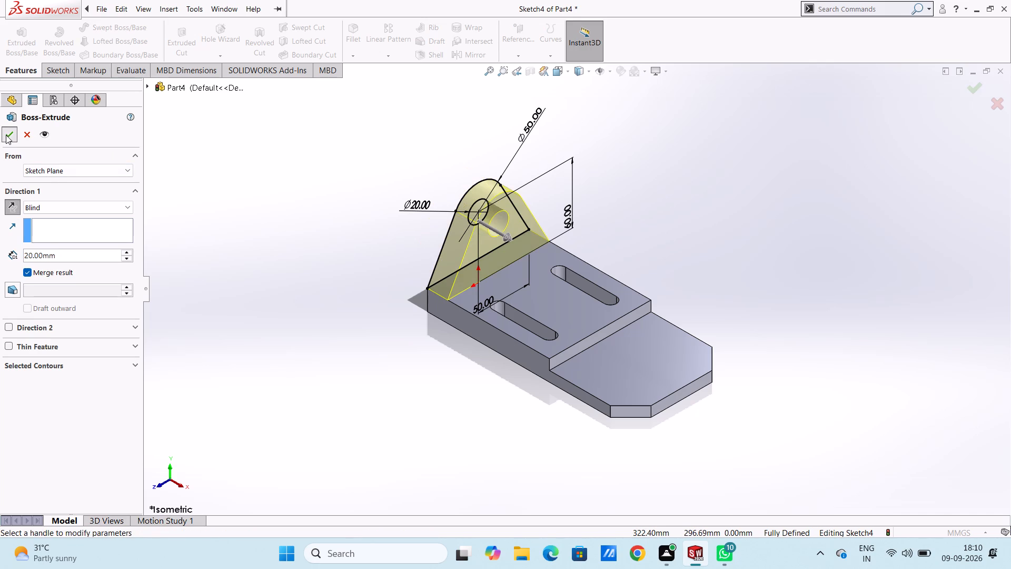
pyautogui.click(335, 230)
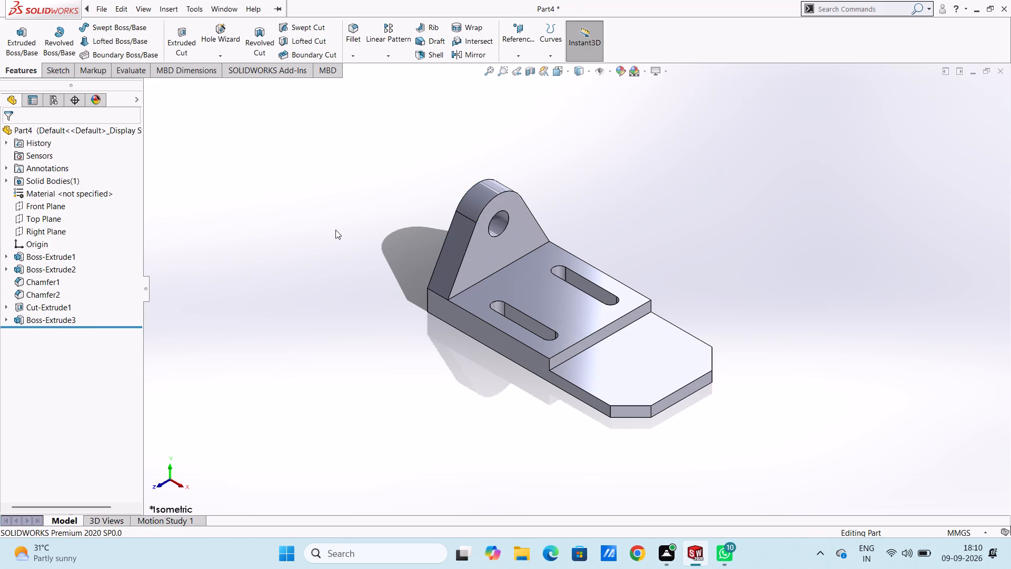
# Sketch a corner rectangle on the lower step's top face, 40 mm along the block's length and 50 mm across its width.
pyautogui.hotkey('ctrl', '5')
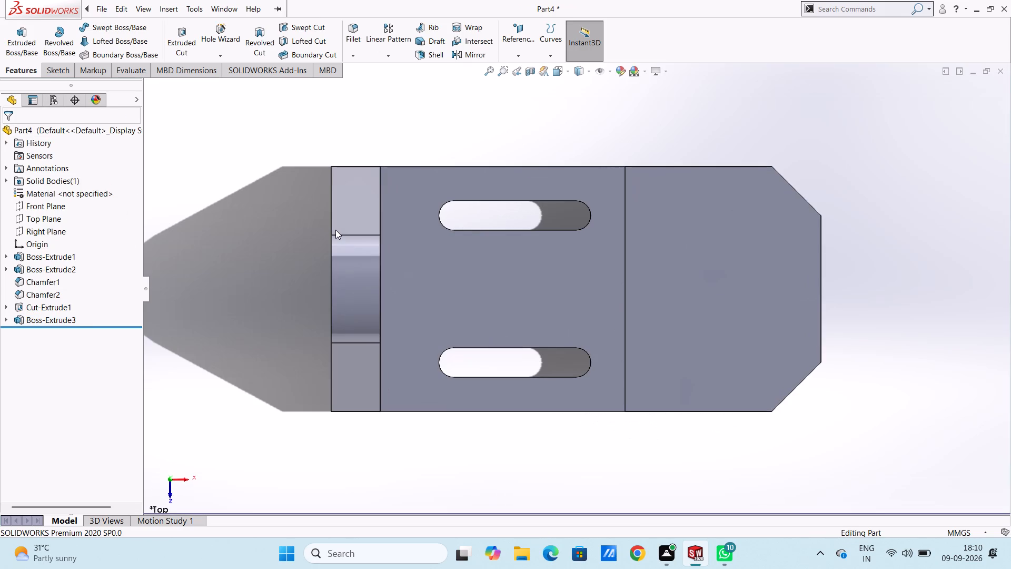
pyautogui.hotkey('ctrl', '3')
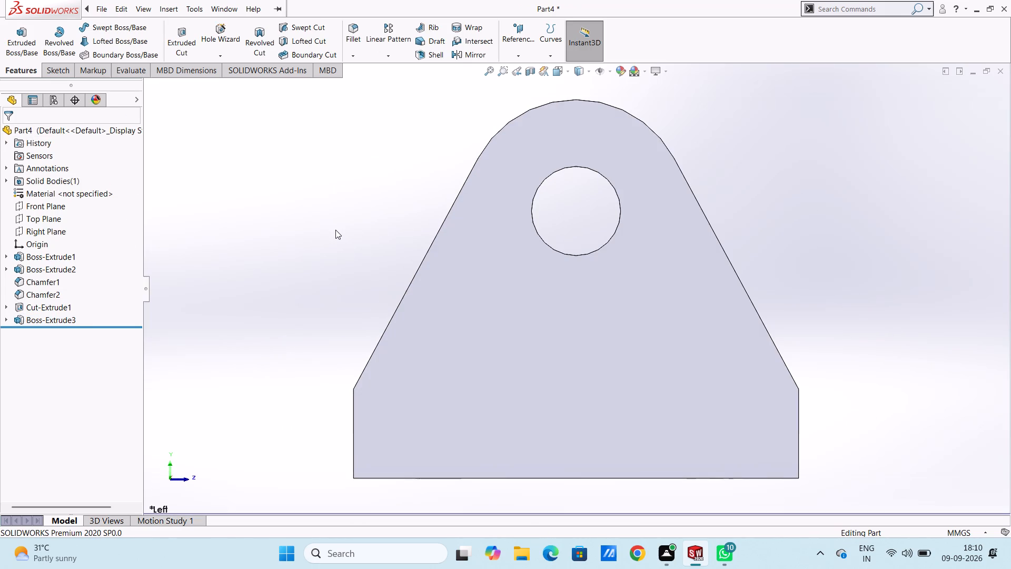
pyautogui.hotkey('ctrl', '5')
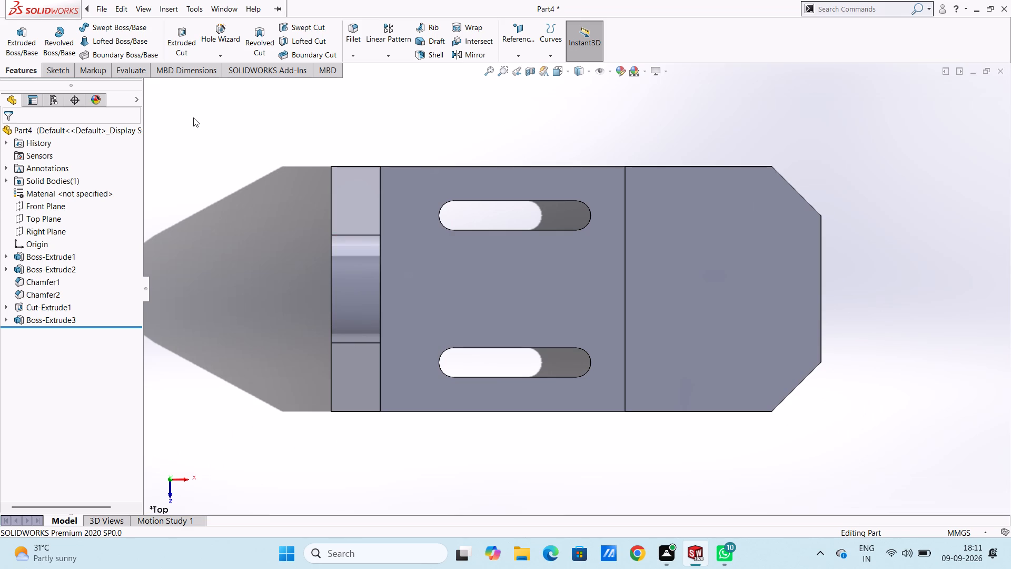
pyautogui.click(678, 219)
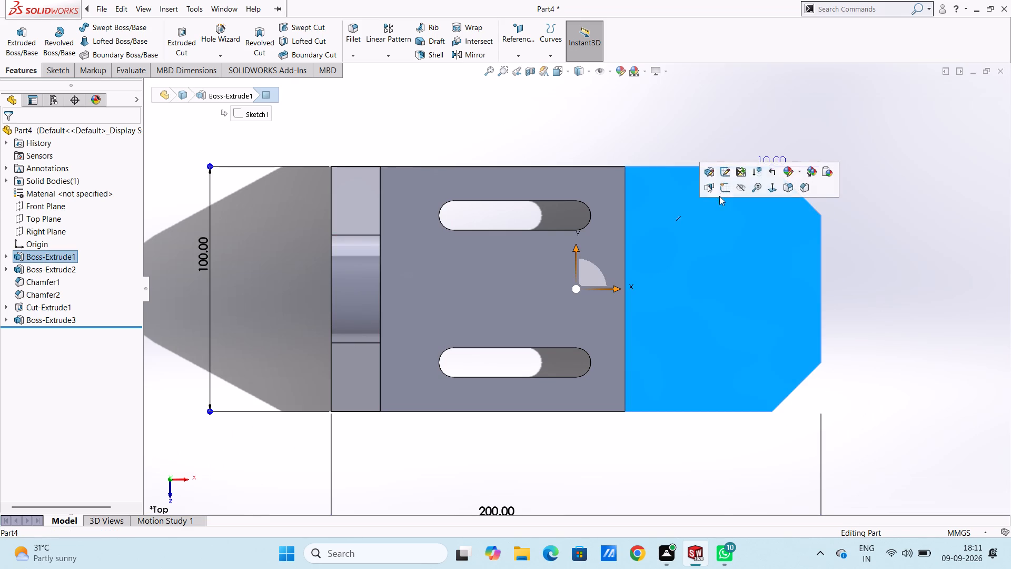
pyautogui.click(719, 189)
pyautogui.click(522, 139)
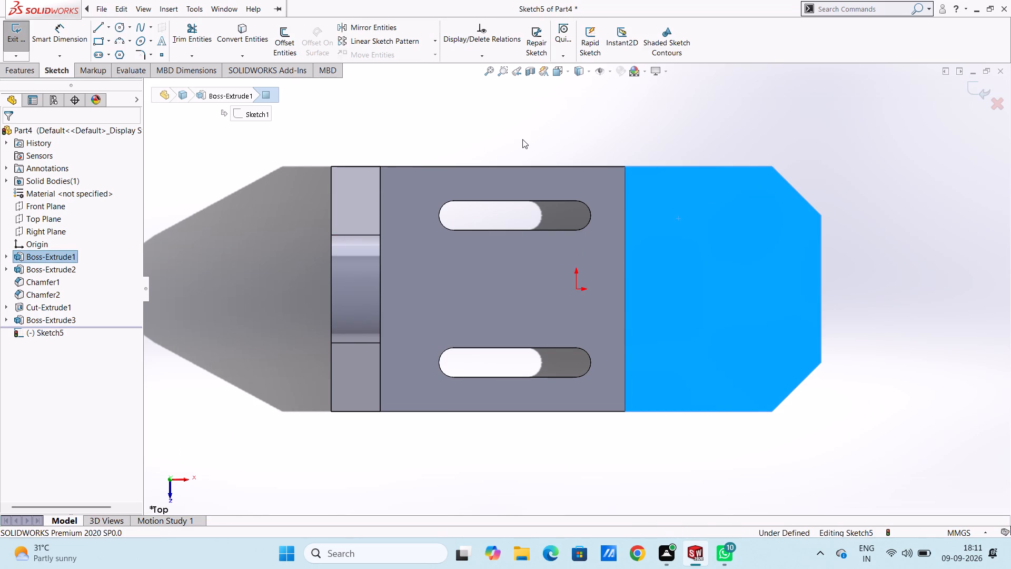
pyautogui.click(102, 41)
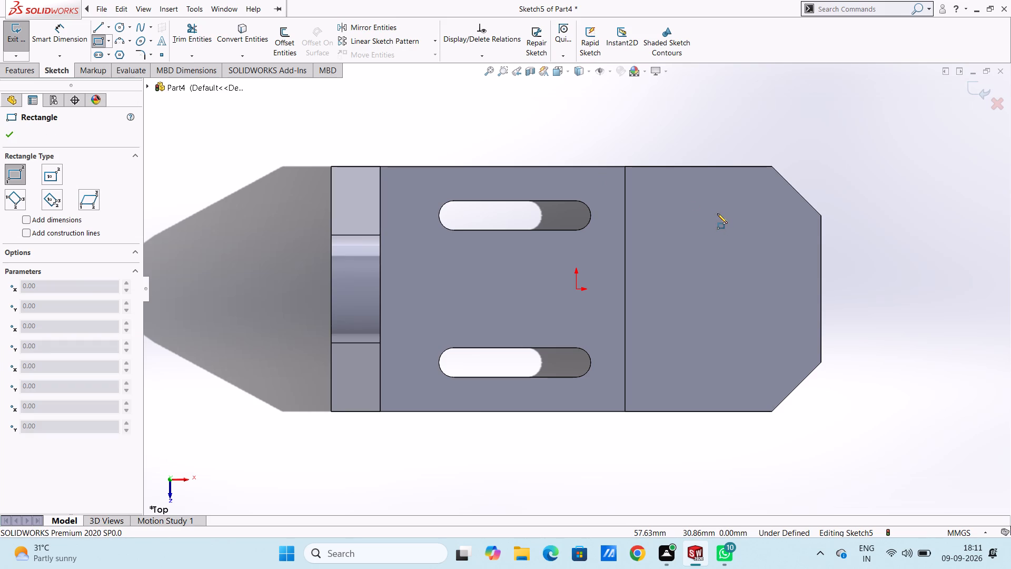
pyautogui.click(686, 217)
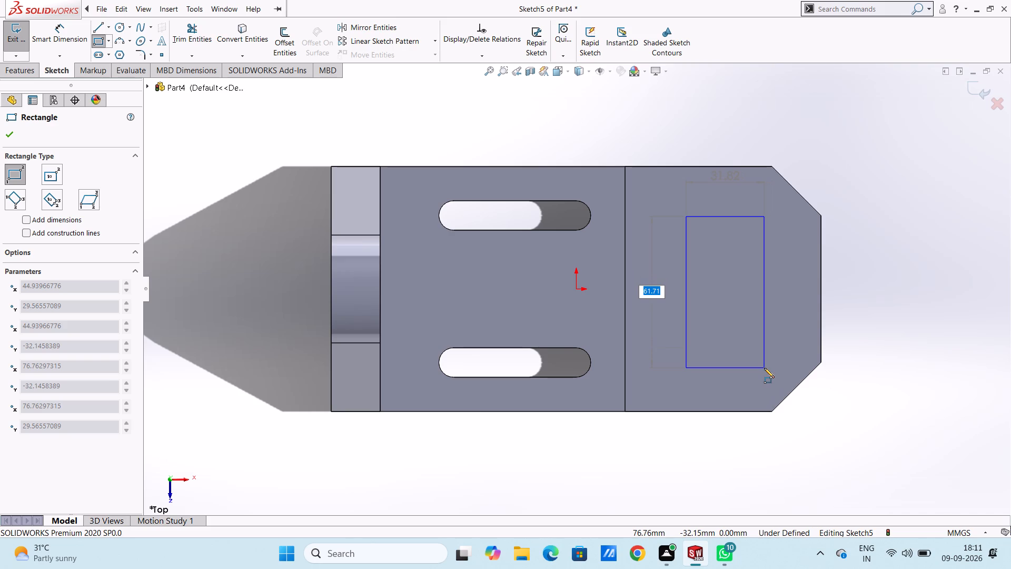
pyautogui.press('5')
pyautogui.press('0')
pyautogui.press('Return')
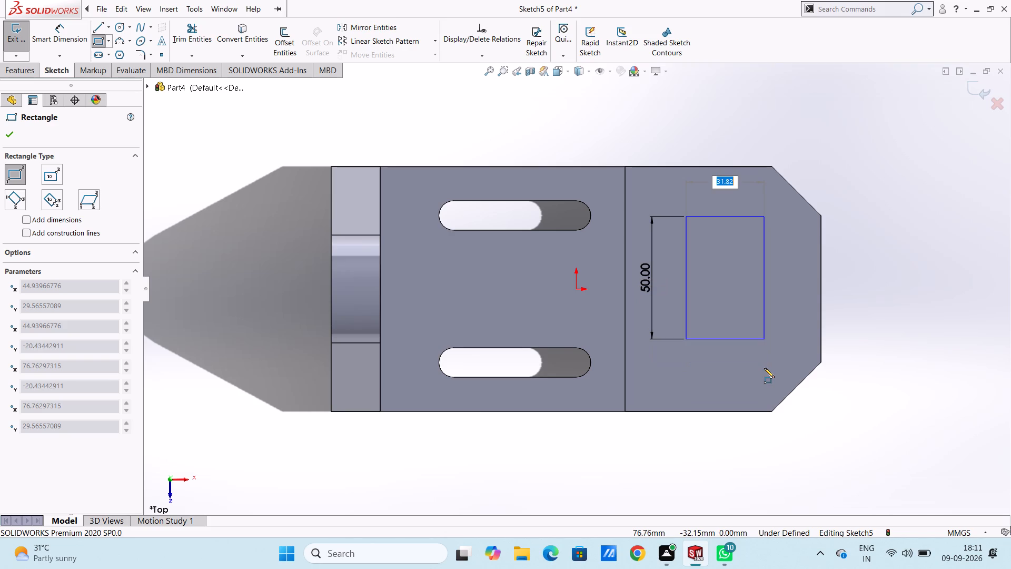
pyautogui.write('40')
pyautogui.press('Return')
pyautogui.press('Escape')
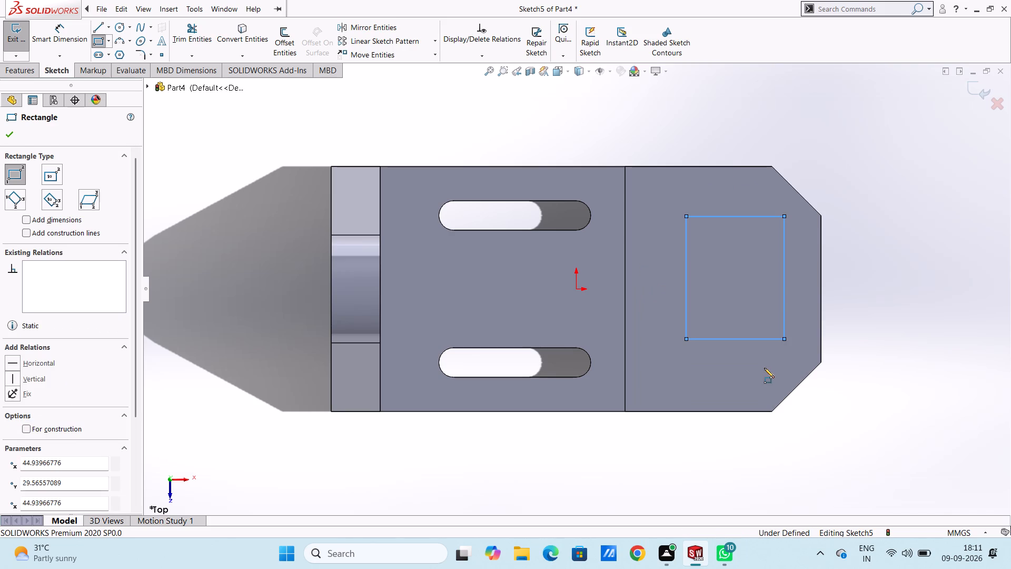
pyautogui.press('Escape')
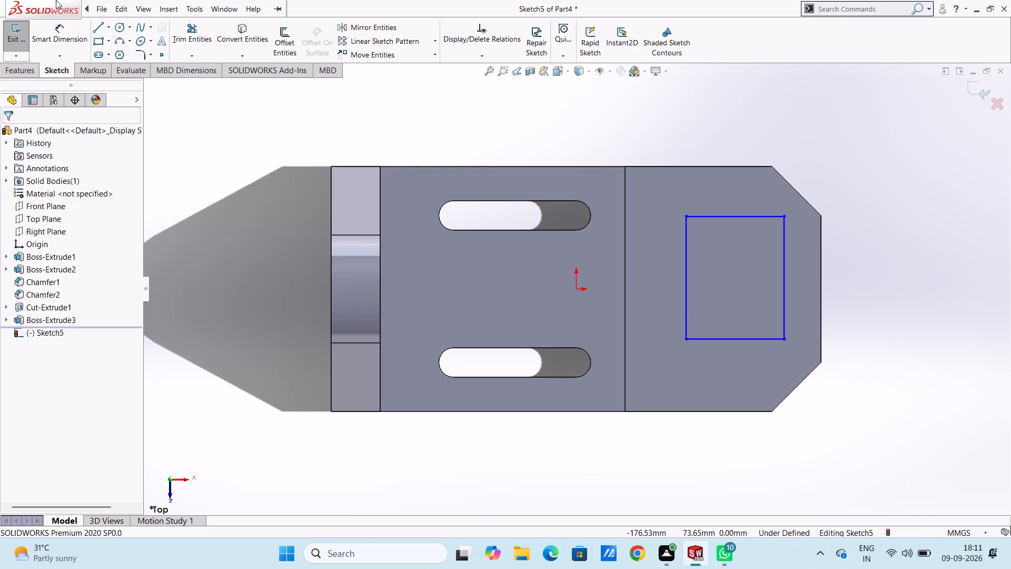
# Add a 40 mm dimension to the rectangle's lower side and a 50 mm dimension to its side nearest the raised step.
pyautogui.click(61, 31)
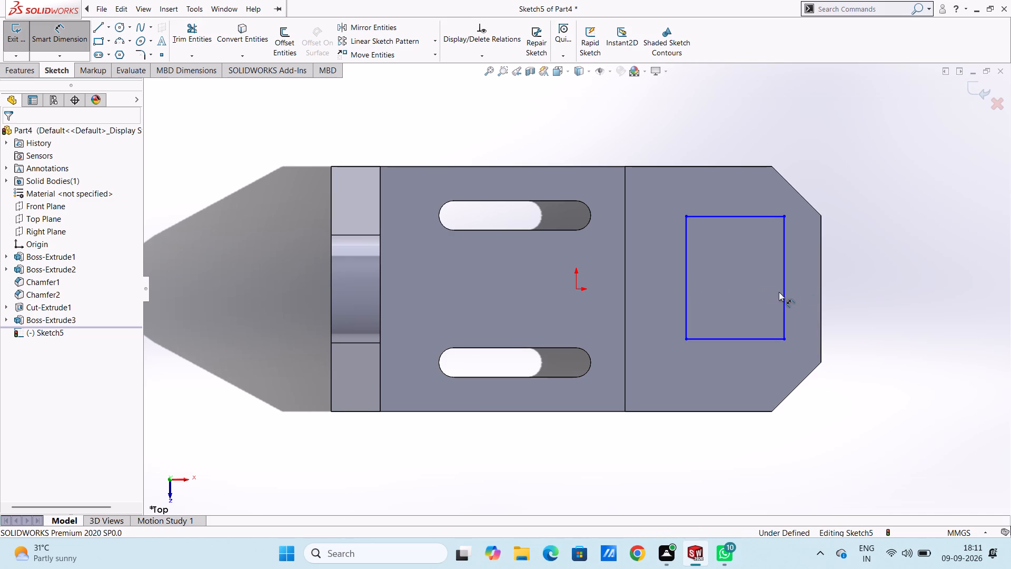
pyautogui.click(737, 338)
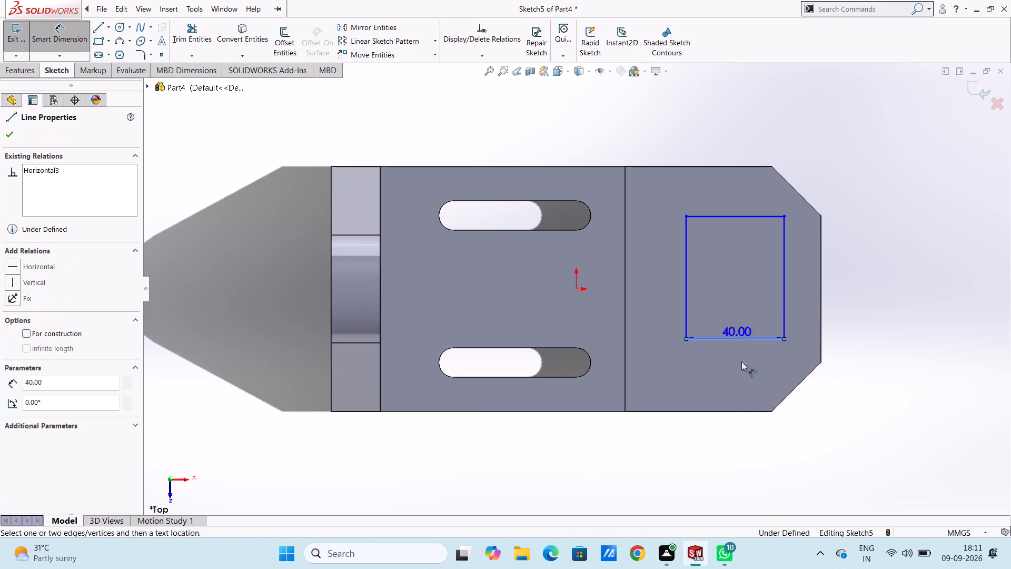
pyautogui.click(742, 446)
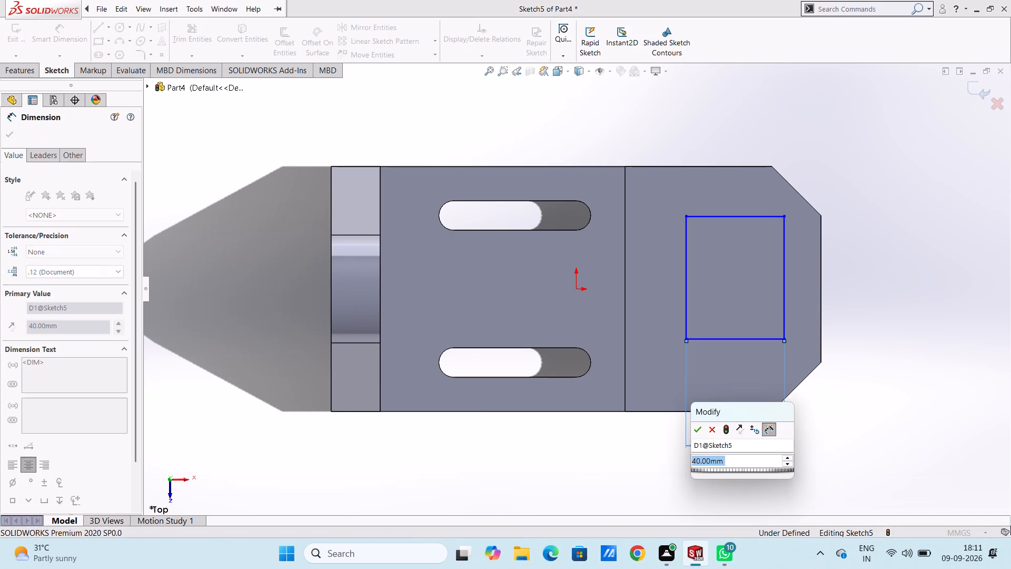
pyautogui.press('Return')
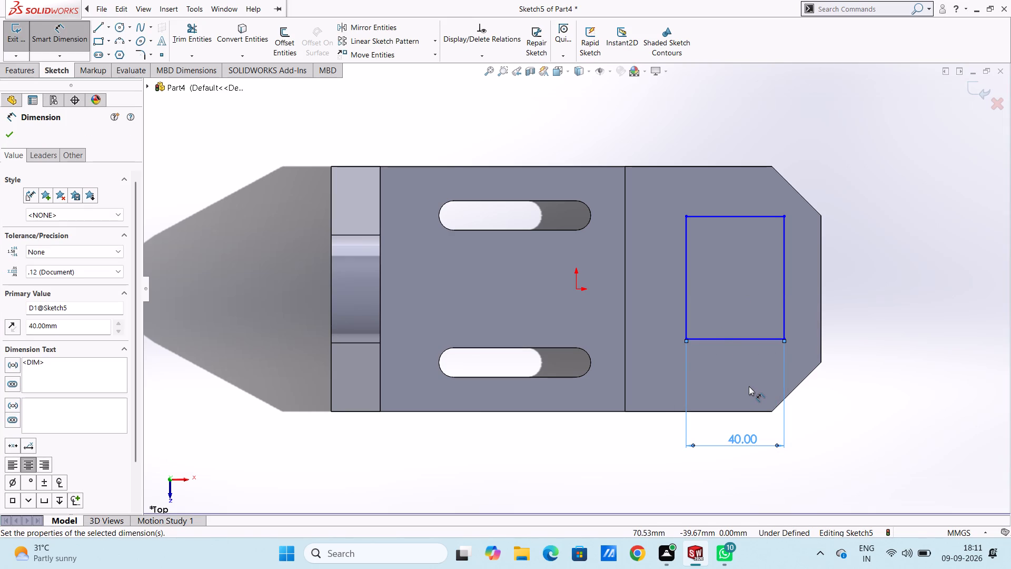
pyautogui.click(686, 287)
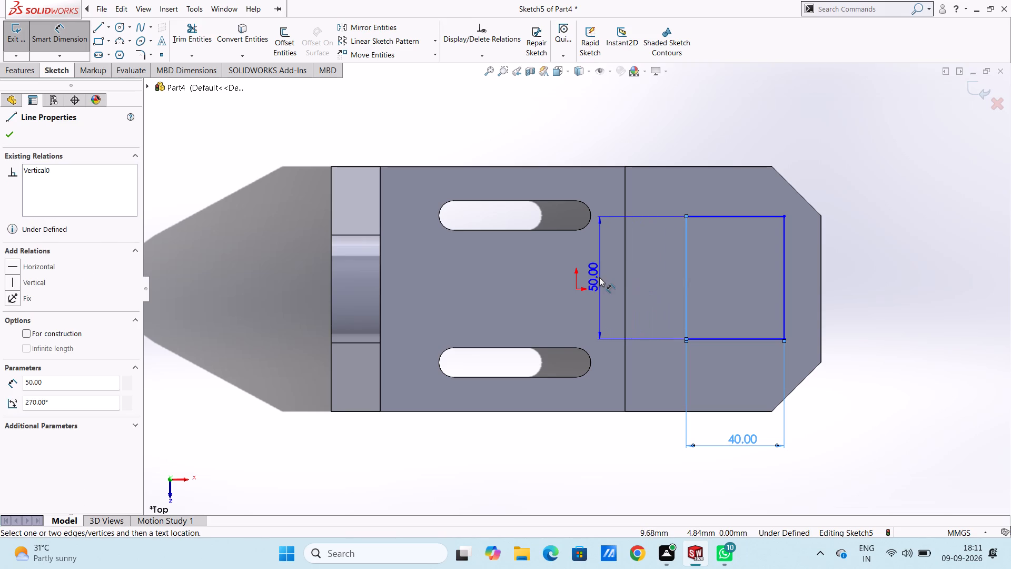
pyautogui.click(599, 277)
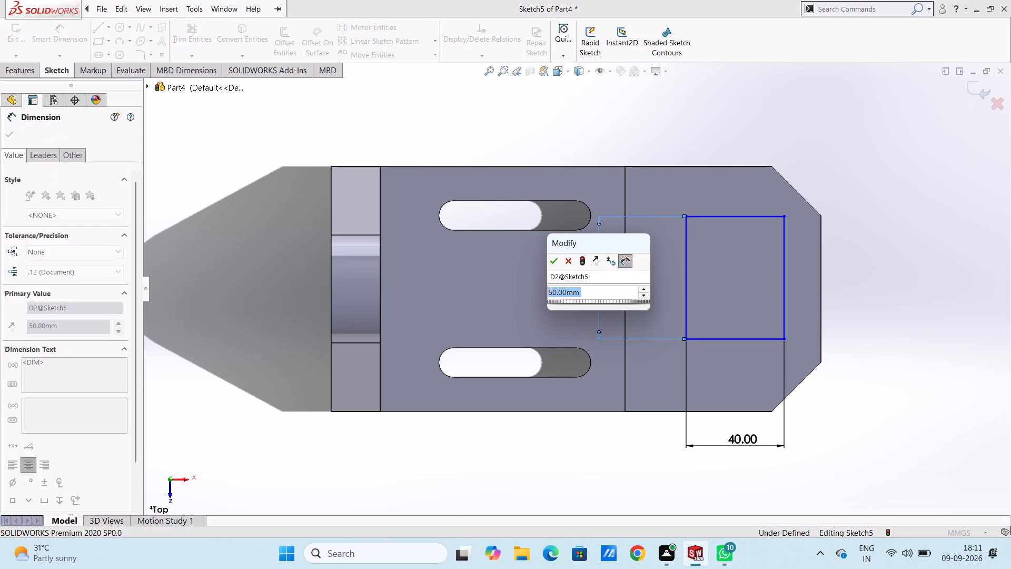
pyautogui.press('Return')
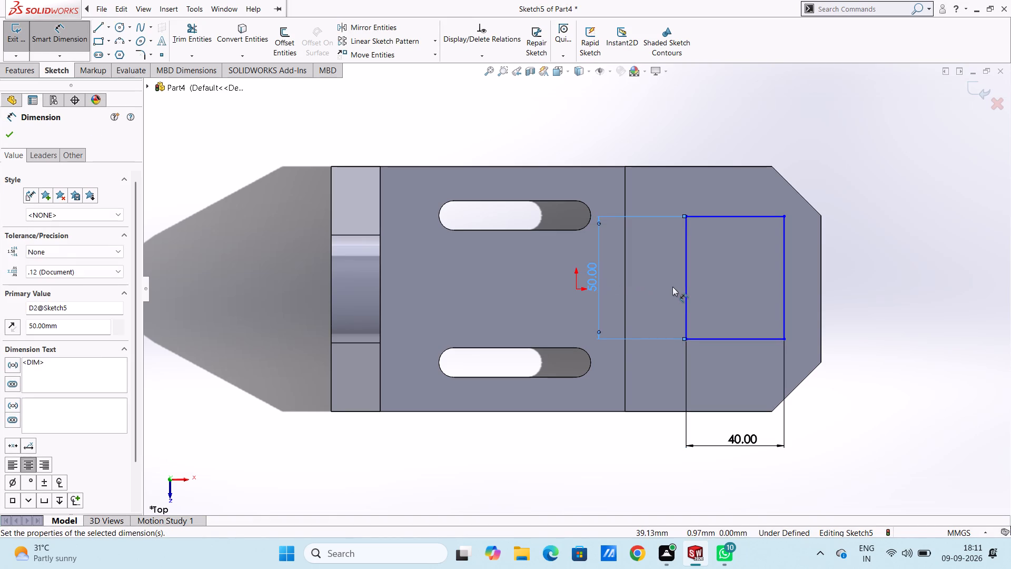
pyautogui.click(672, 287)
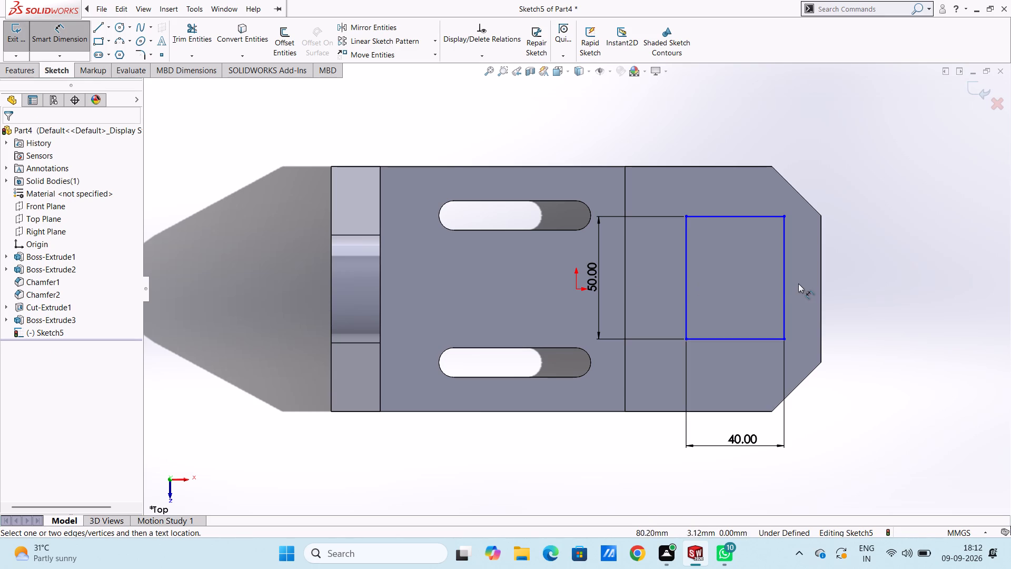
# Dimension the rectangle's outer side 20 mm from the block's chamfered end edge.
pyautogui.click(782, 285)
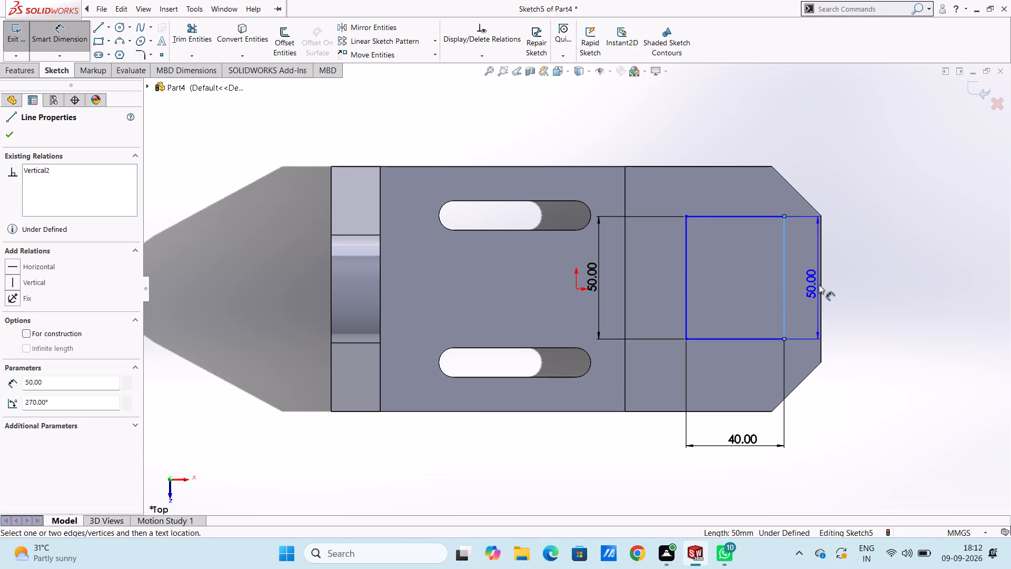
pyautogui.click(821, 287)
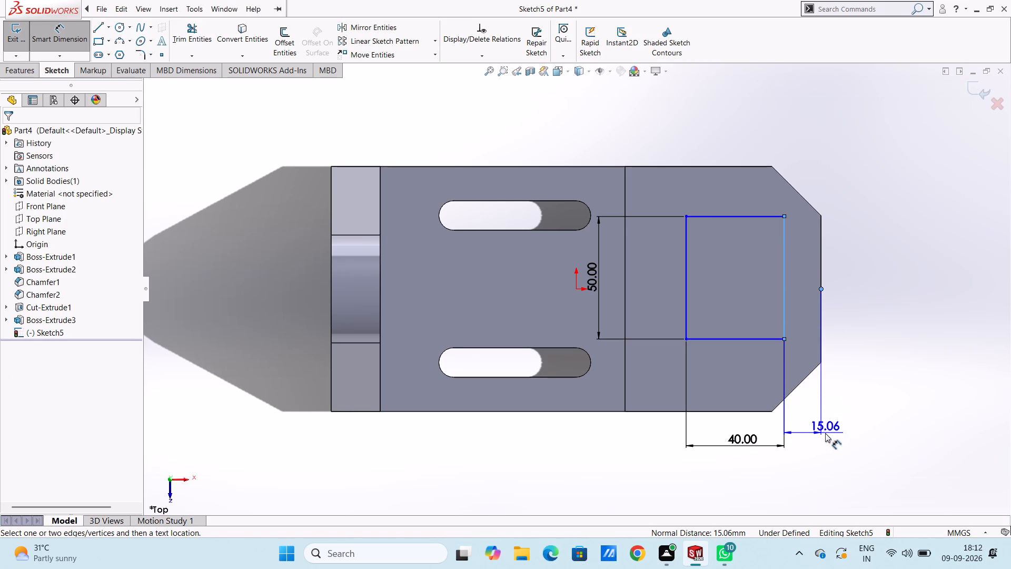
pyautogui.click(825, 434)
pyautogui.write('20')
pyautogui.press('Return')
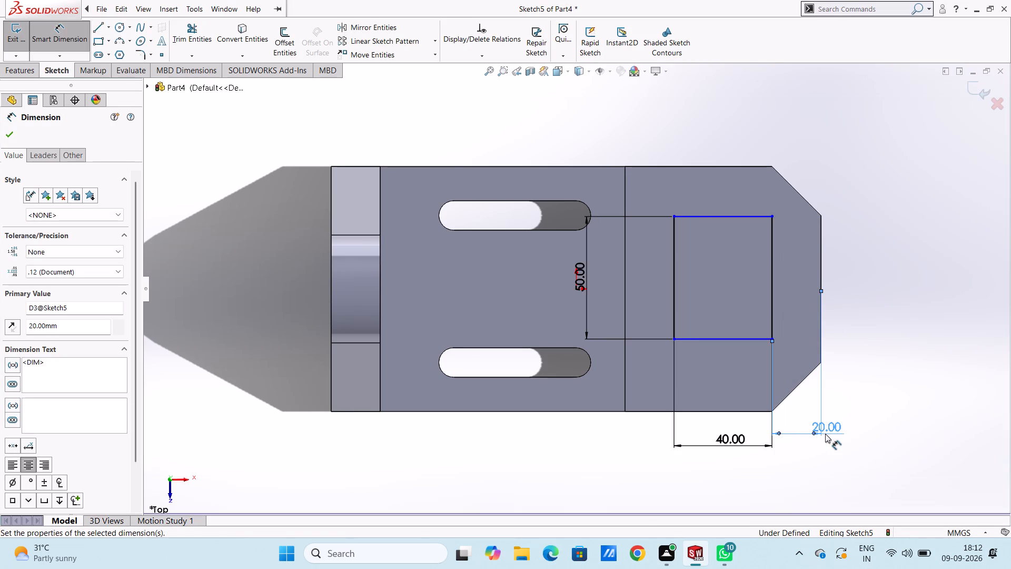
pyautogui.press('Escape')
pyautogui.press('Escape')
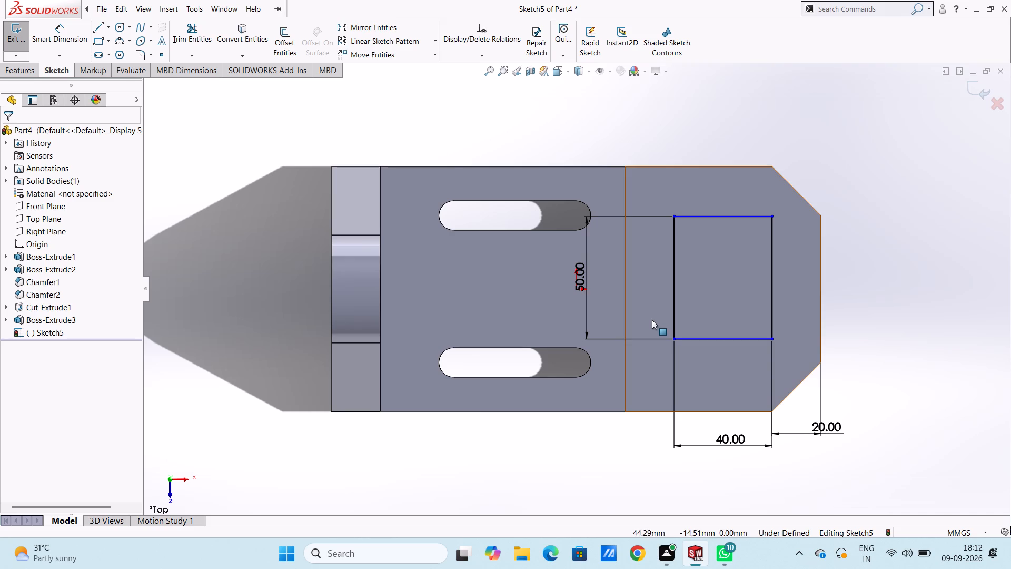
# Draw two circles of 6 mm radius centred on the rectangle's two upper corners.
pyautogui.click(118, 26)
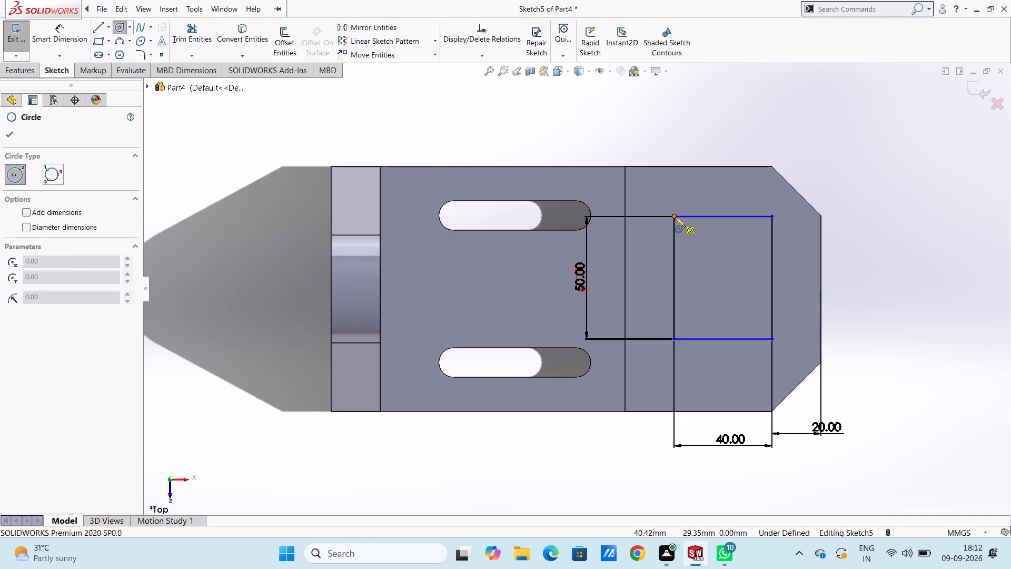
pyautogui.click(675, 217)
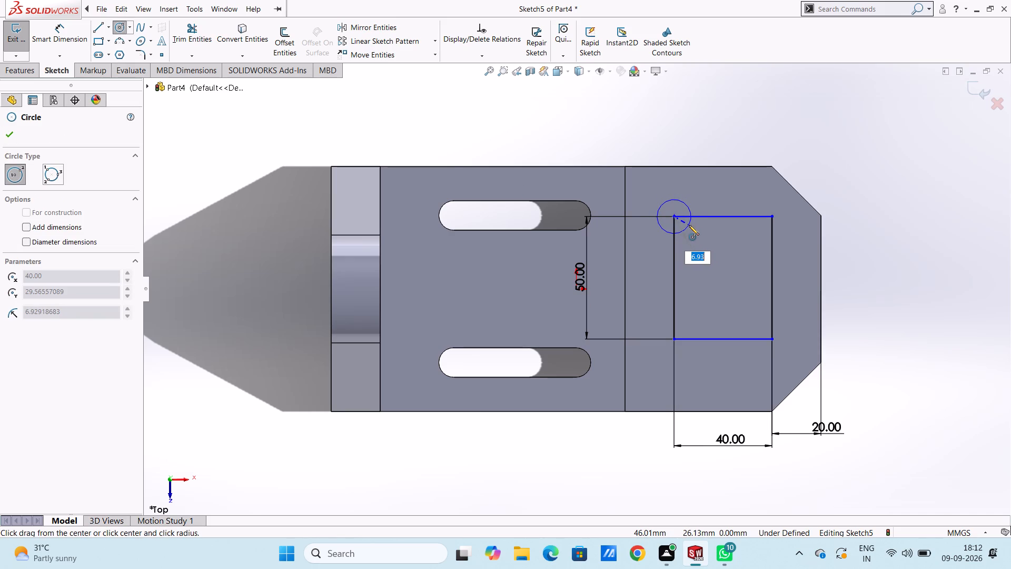
pyautogui.press('6')
pyautogui.press('Return')
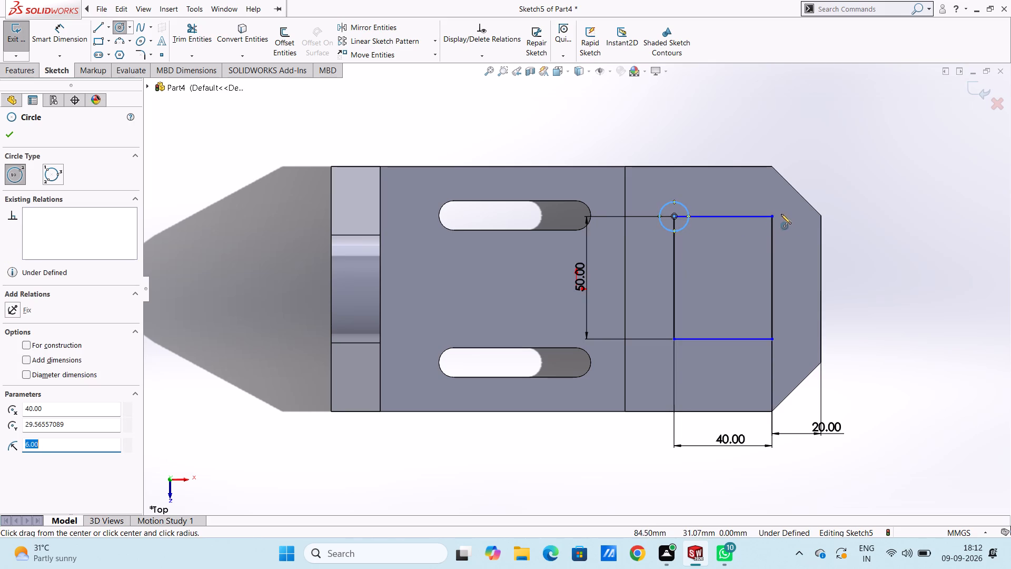
pyautogui.click(772, 217)
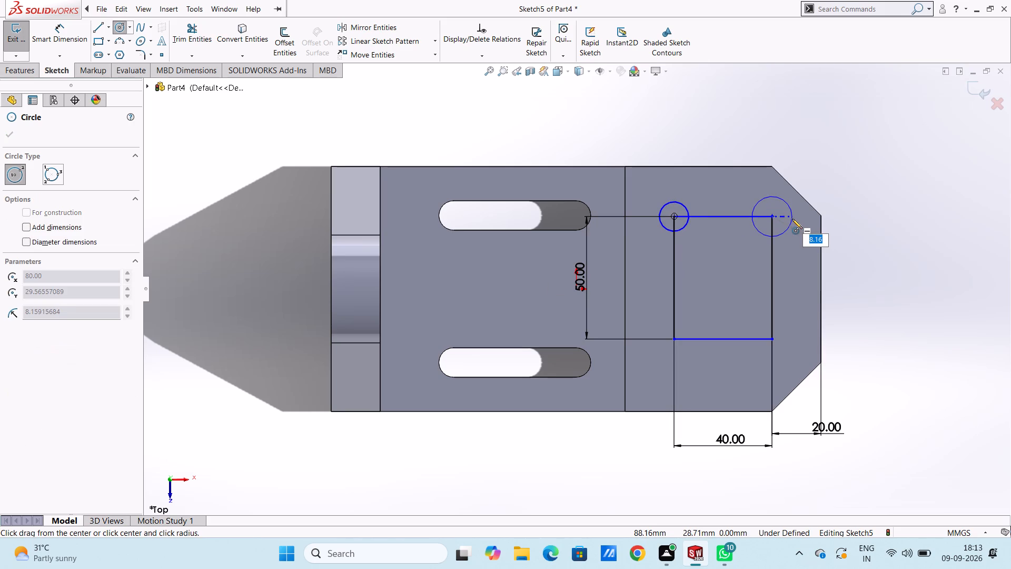
pyautogui.press('6')
pyautogui.press('Return')
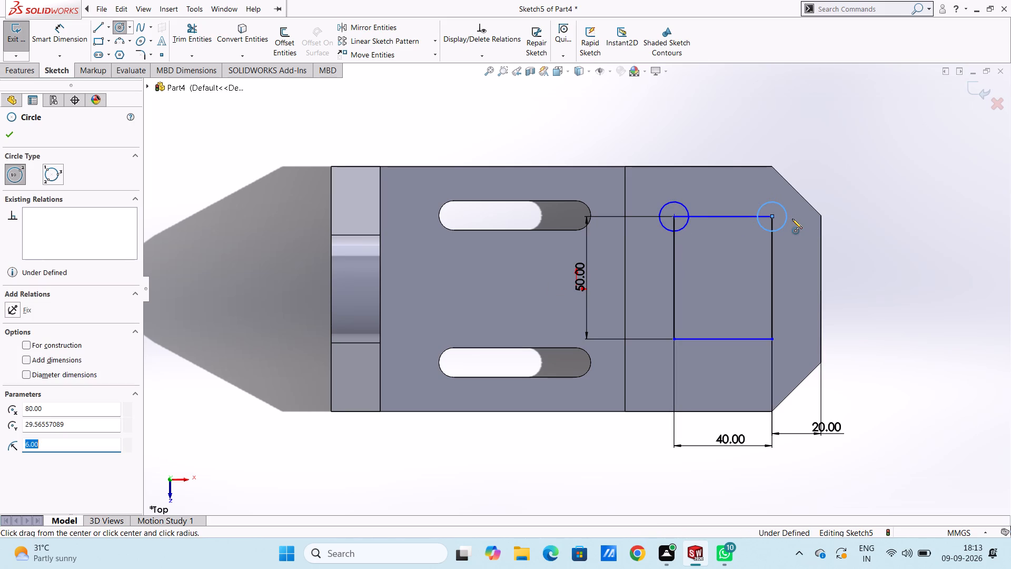
pyautogui.press('Escape')
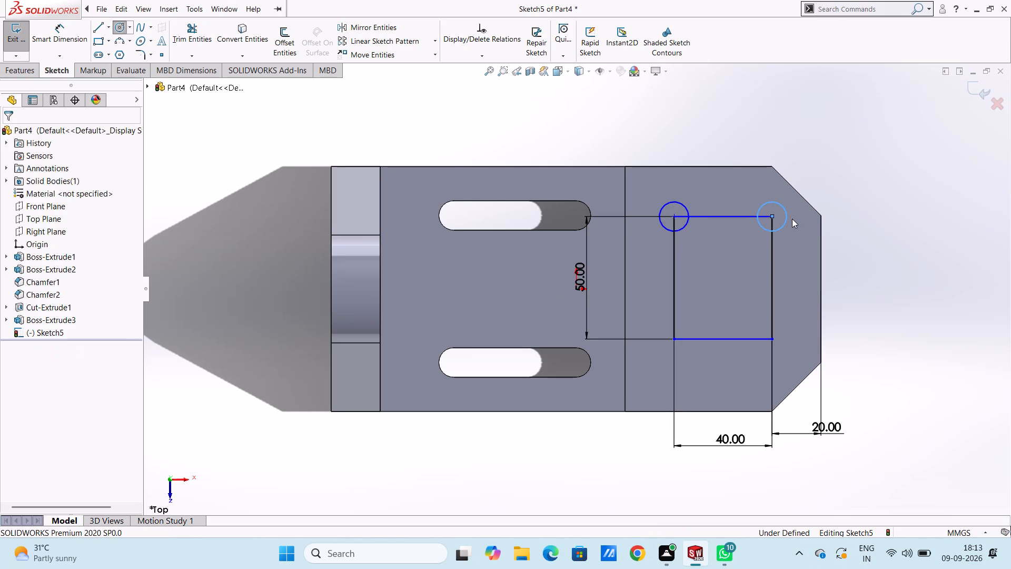
pyautogui.press('Escape')
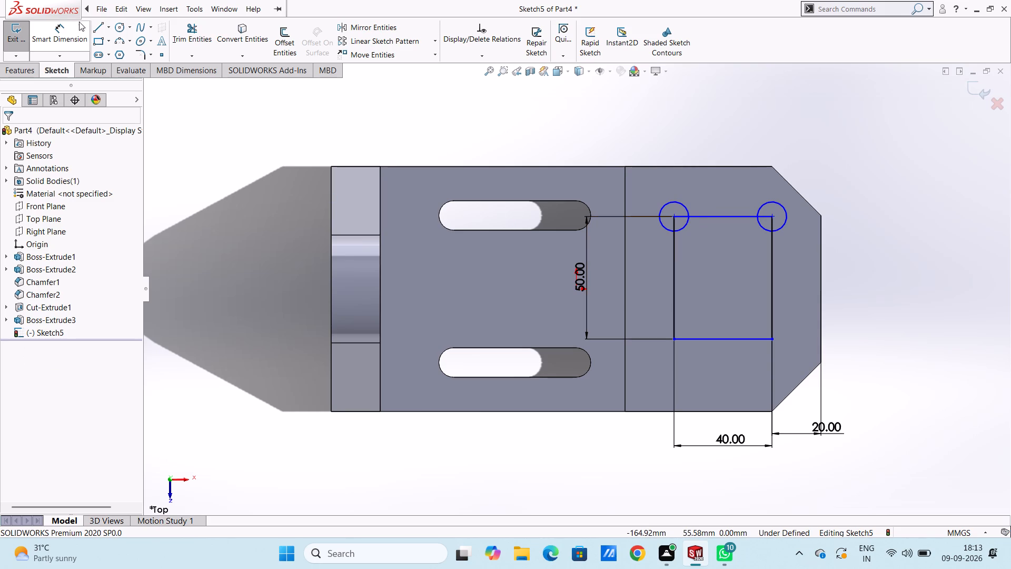
# Draw a horizontal centerline across the rectangle, joining the midpoints of its two 50 mm sides.
pyautogui.click(109, 26)
pyautogui.click(115, 59)
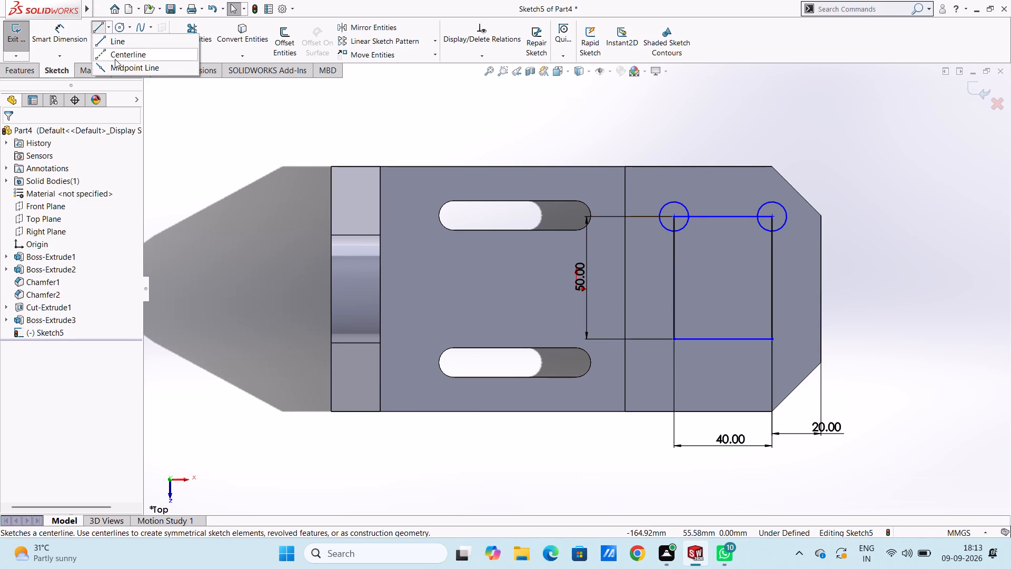
pyautogui.click(673, 278)
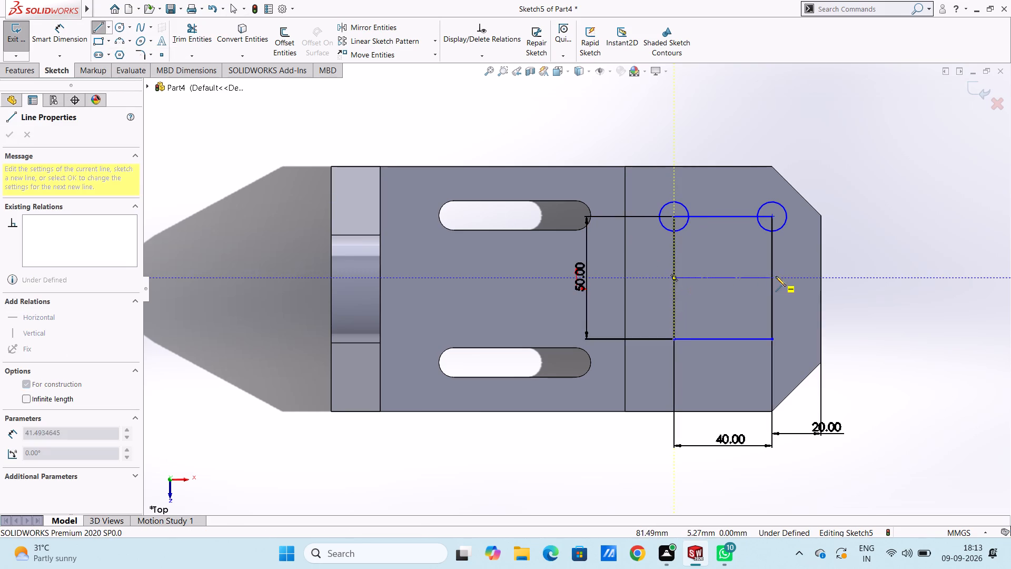
pyautogui.click(772, 278)
pyautogui.press('Escape')
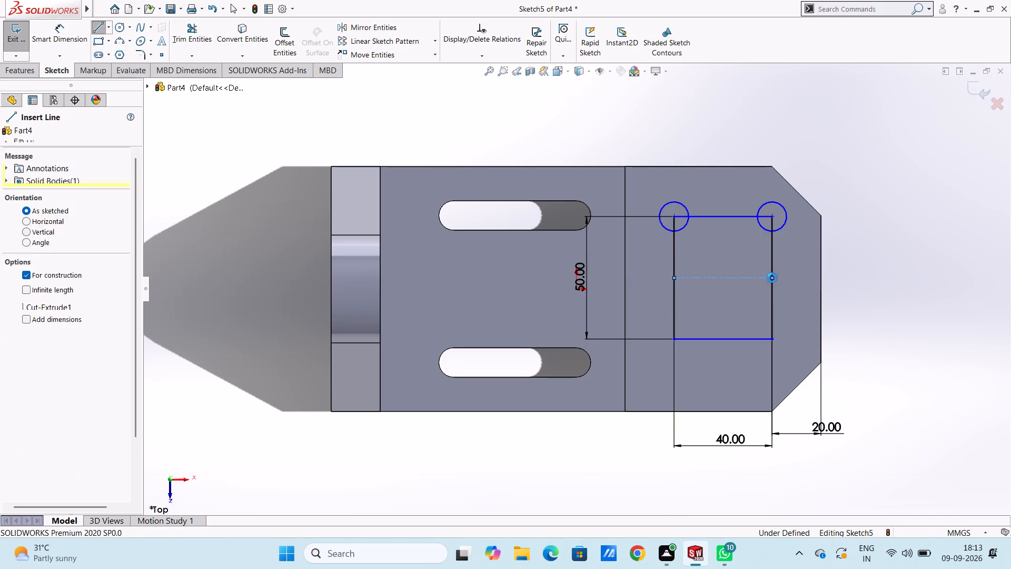
pyautogui.press('Escape')
pyautogui.press('Escape')
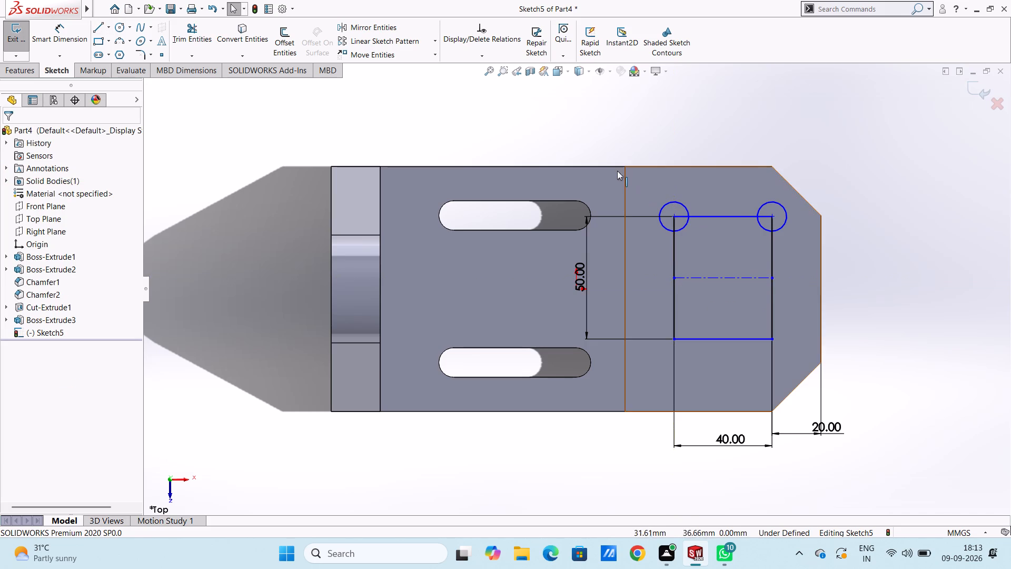
# Dimension the two circles at the rectangle's upper corners with a 12 mm diameter each.
pyautogui.click(68, 37)
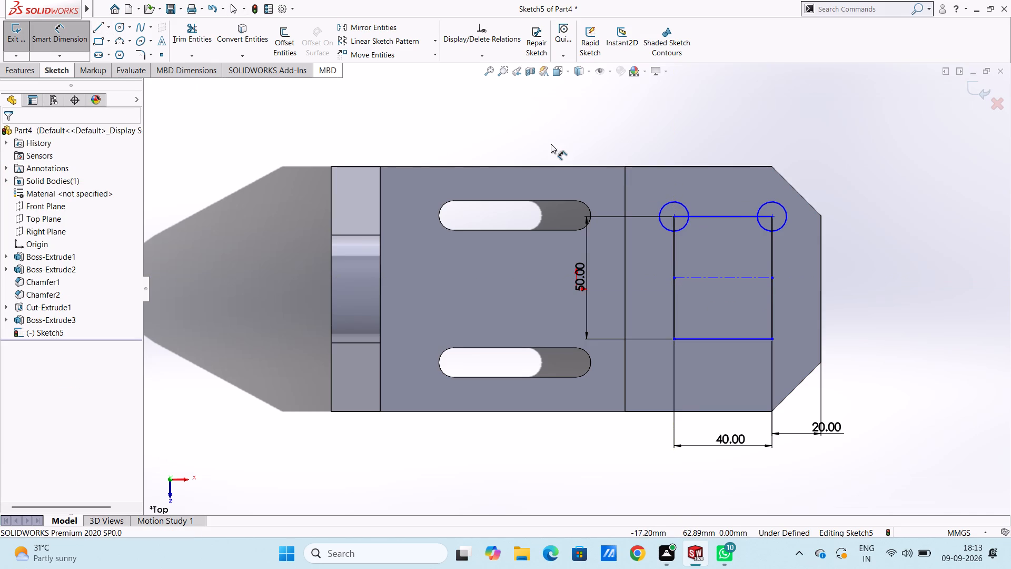
pyautogui.click(678, 203)
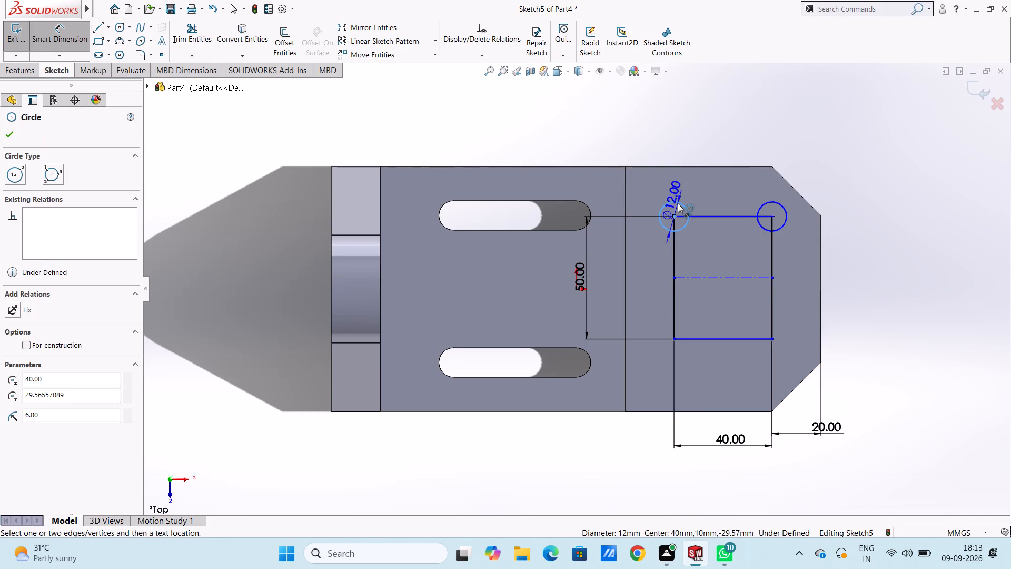
pyautogui.click(600, 122)
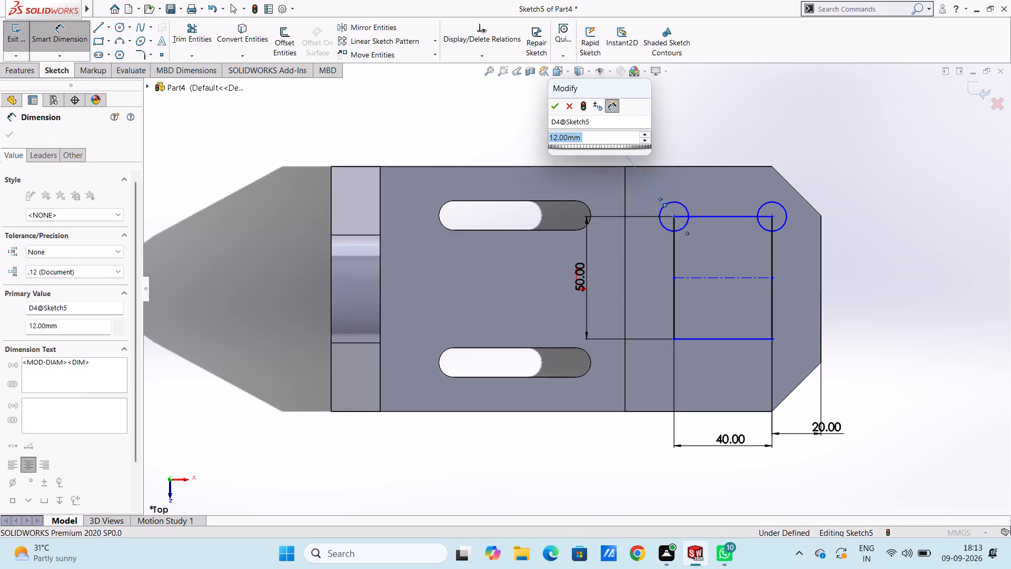
pyautogui.press('Return')
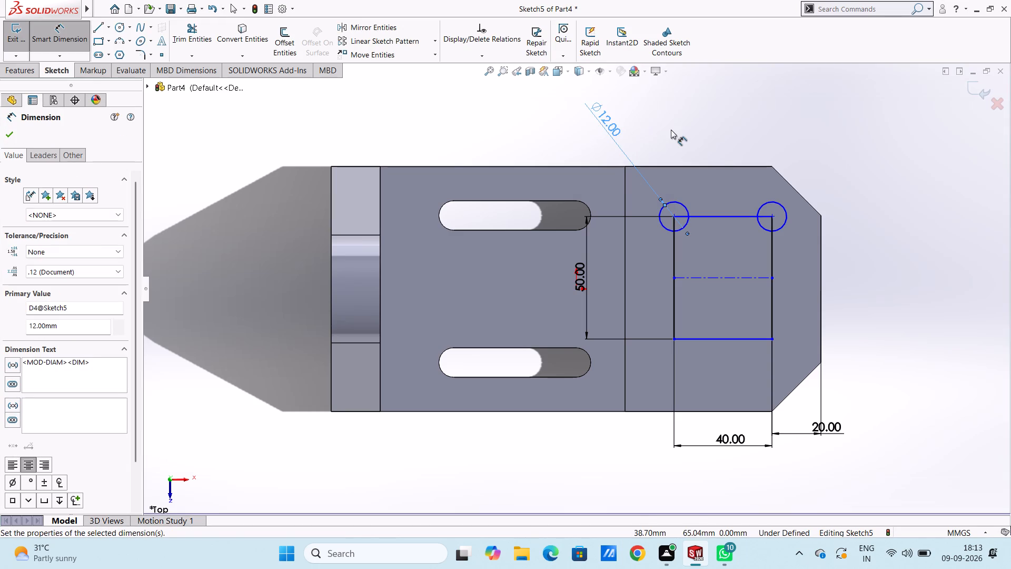
pyautogui.click(769, 202)
pyautogui.click(870, 135)
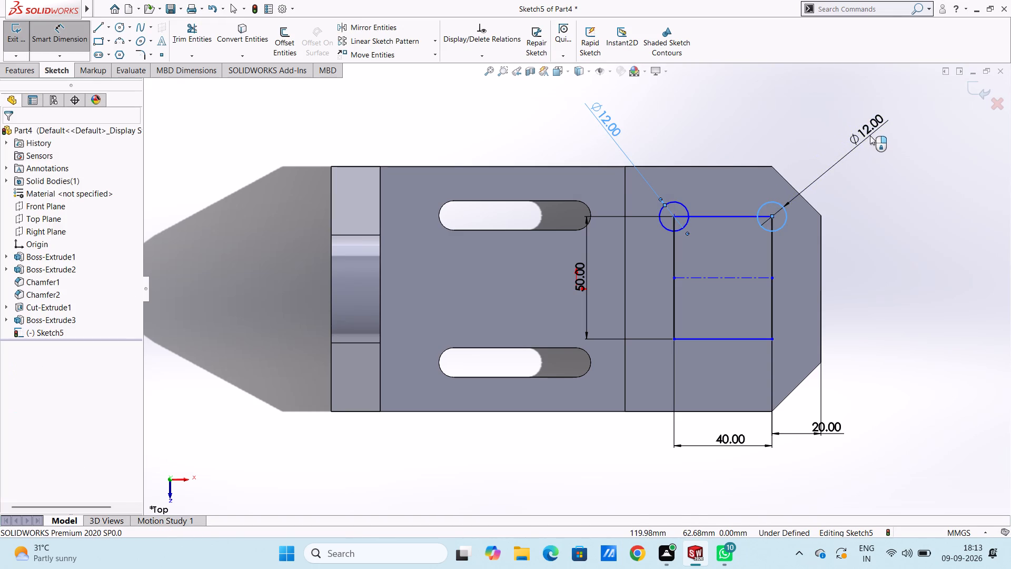
pyautogui.press('Return')
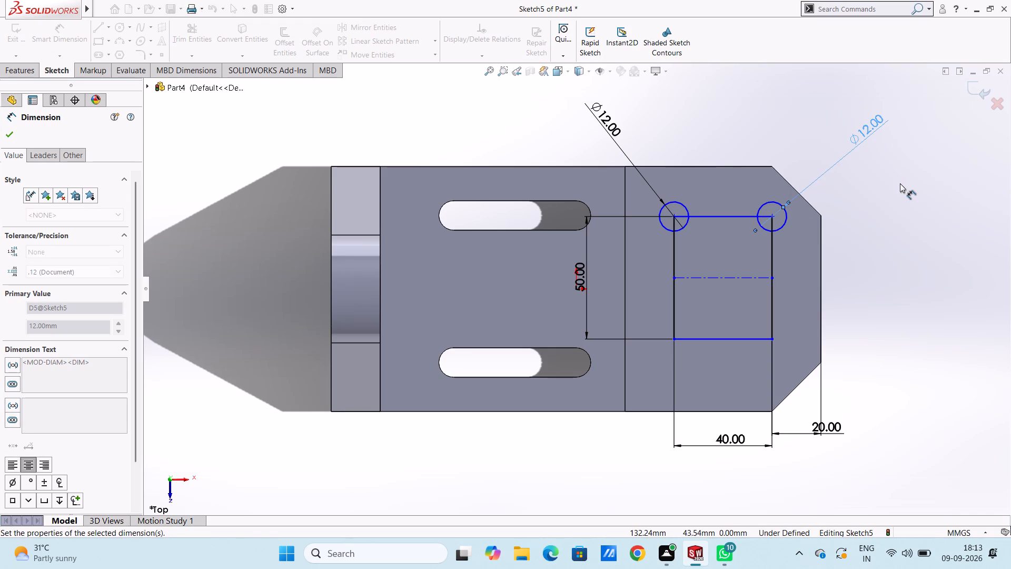
pyautogui.press('Escape')
pyautogui.press('Escape')
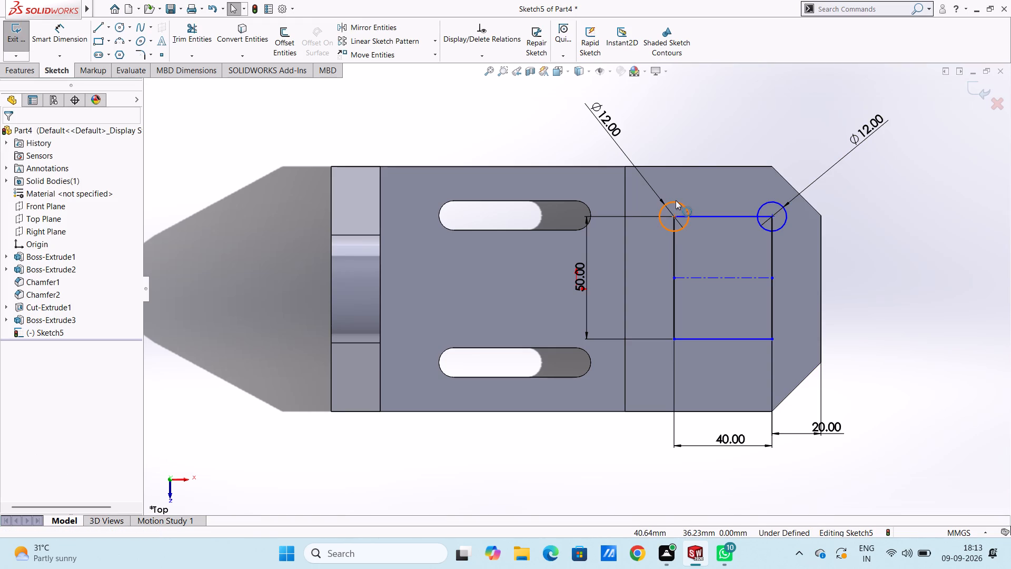
# Mirror the two 12 mm circles about the horizontal centerline onto the rectangle's lower corners, keeping the originals.
pyautogui.click(392, 32)
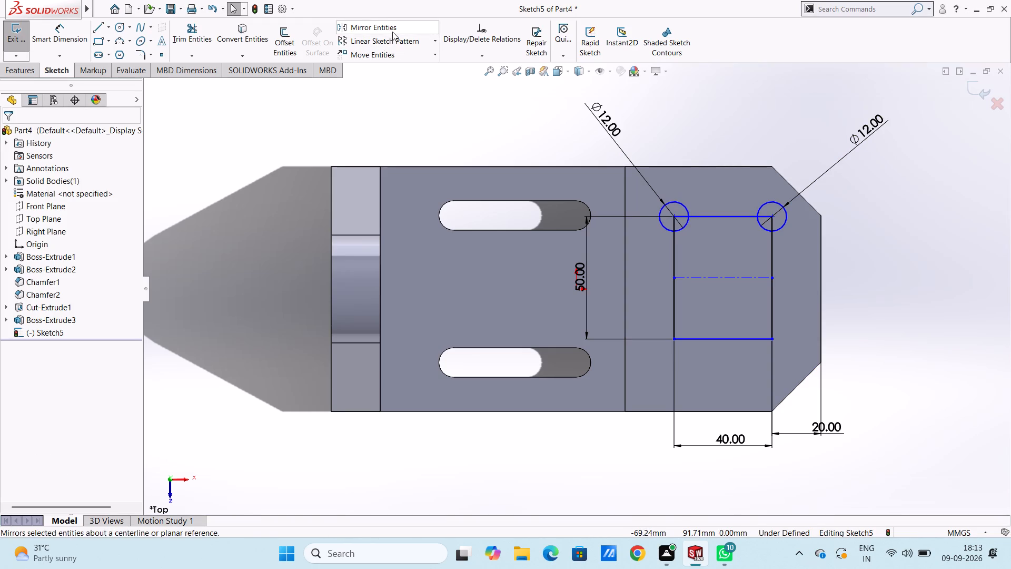
pyautogui.click(673, 200)
pyautogui.click(776, 202)
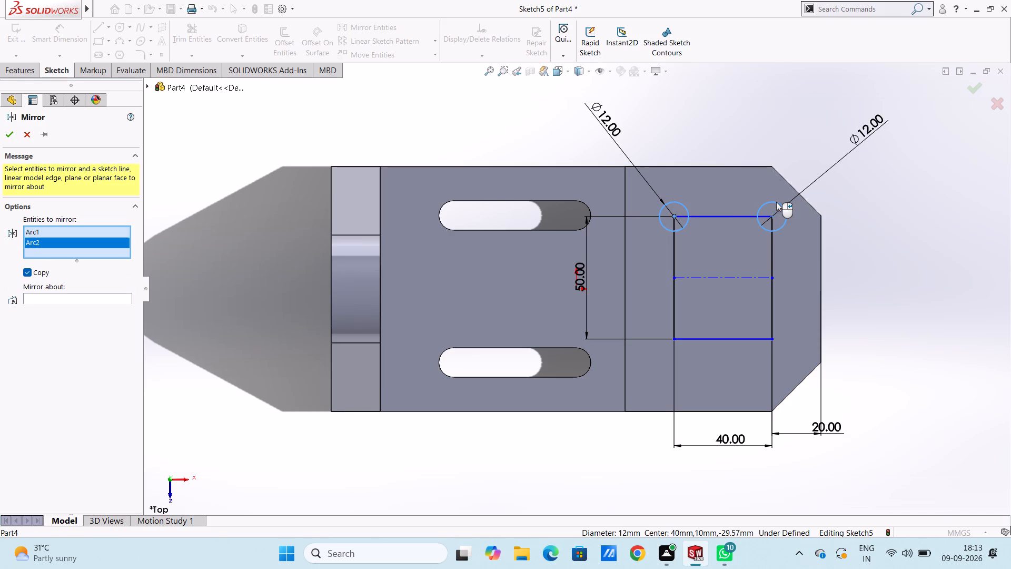
pyautogui.click(97, 298)
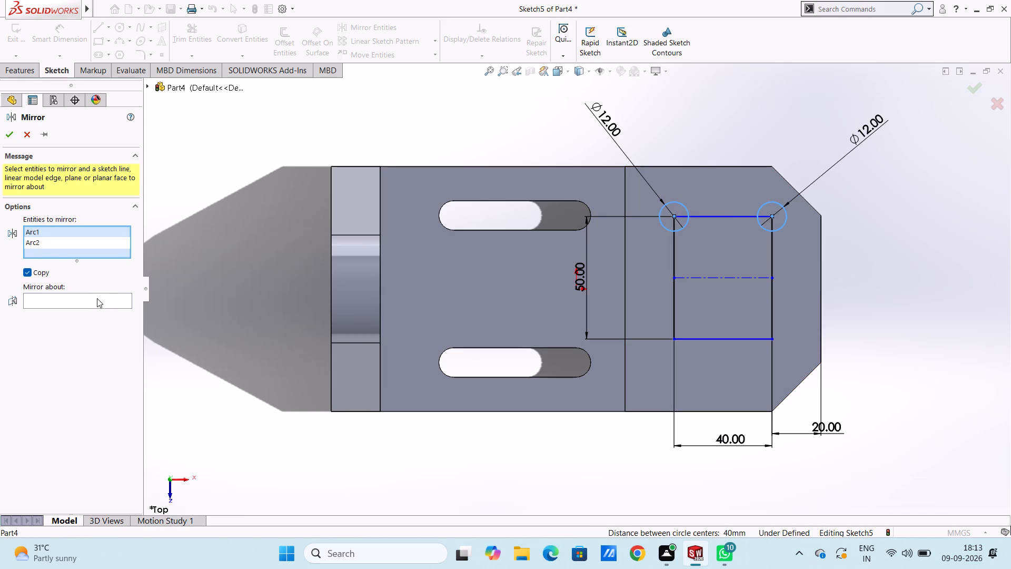
pyautogui.click(706, 277)
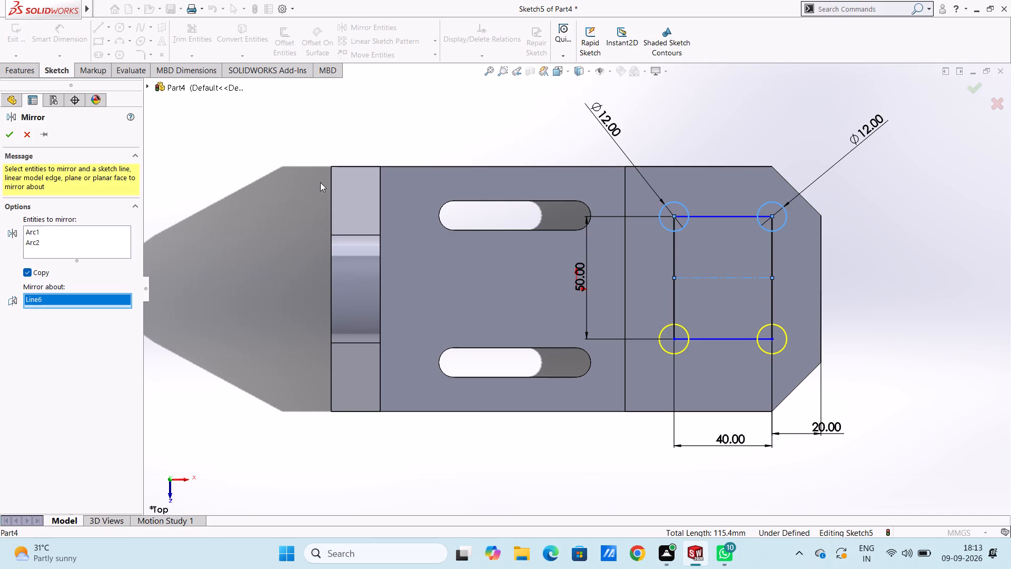
pyautogui.click(12, 132)
pyautogui.click(294, 174)
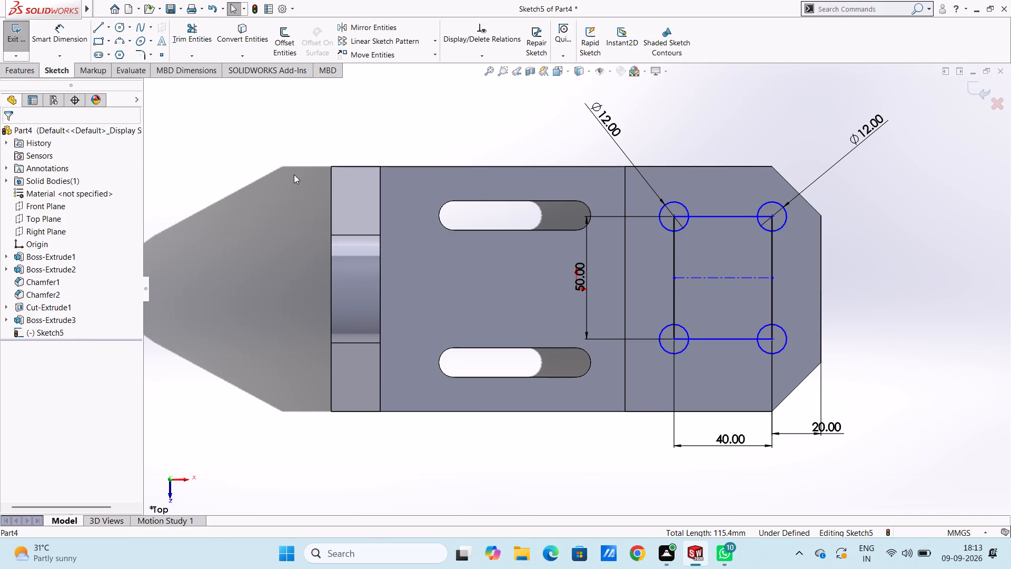
# Delete the rectangle's four sides and the centerline from the sketch, leaving only the four circles.
pyautogui.click(716, 340)
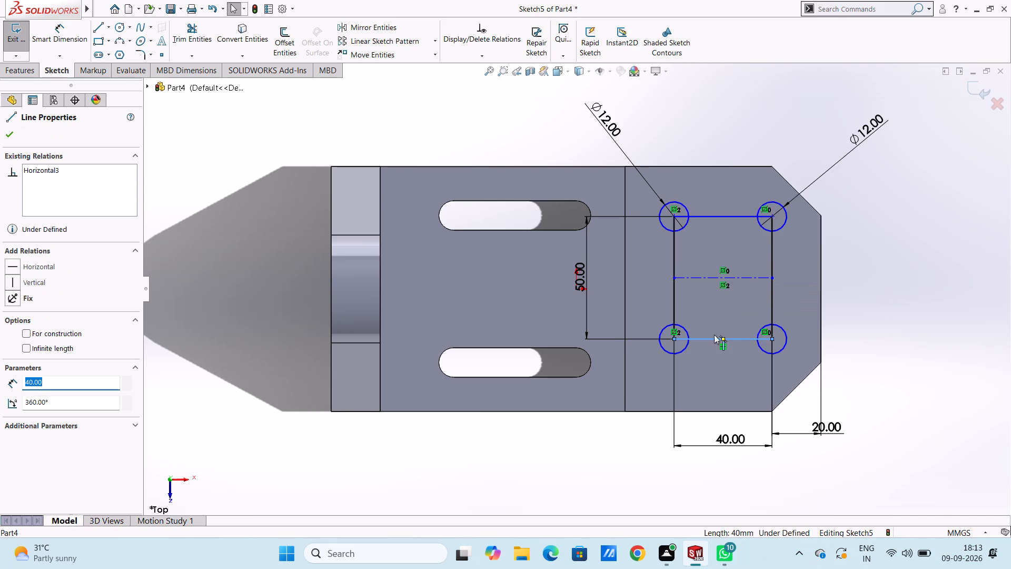
pyautogui.keyDown('ctrl'); pyautogui.click(675, 298); pyautogui.keyUp('ctrl')
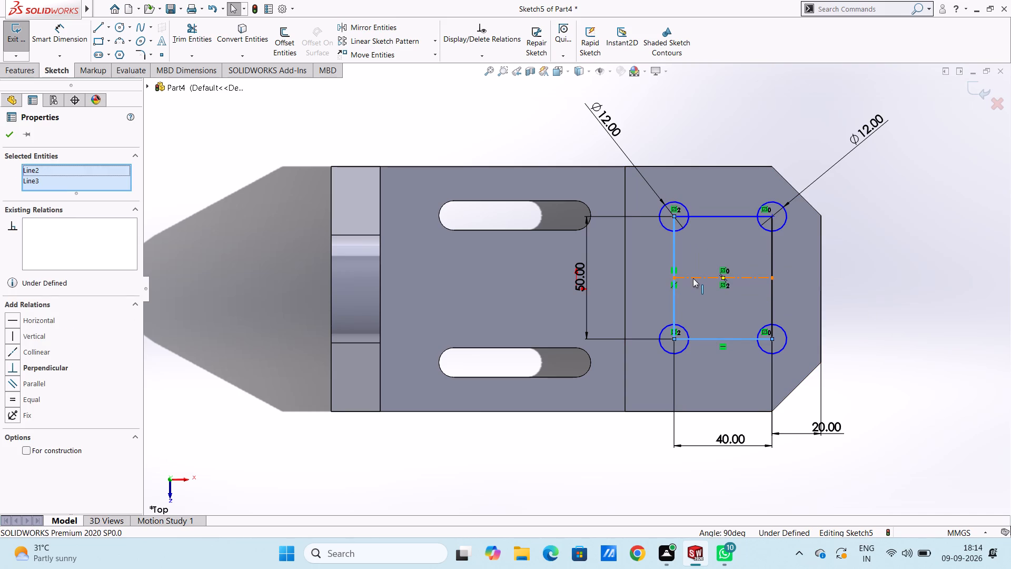
pyautogui.keyDown('ctrl'); pyautogui.click(693, 278); pyautogui.keyUp('ctrl')
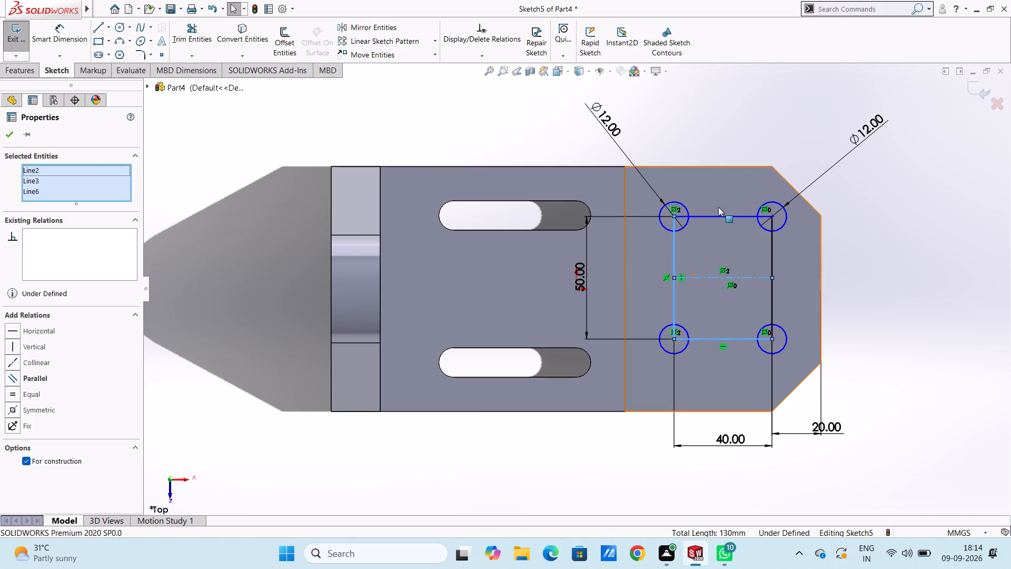
pyautogui.keyDown('ctrl'); pyautogui.click(722, 216); pyautogui.keyUp('ctrl')
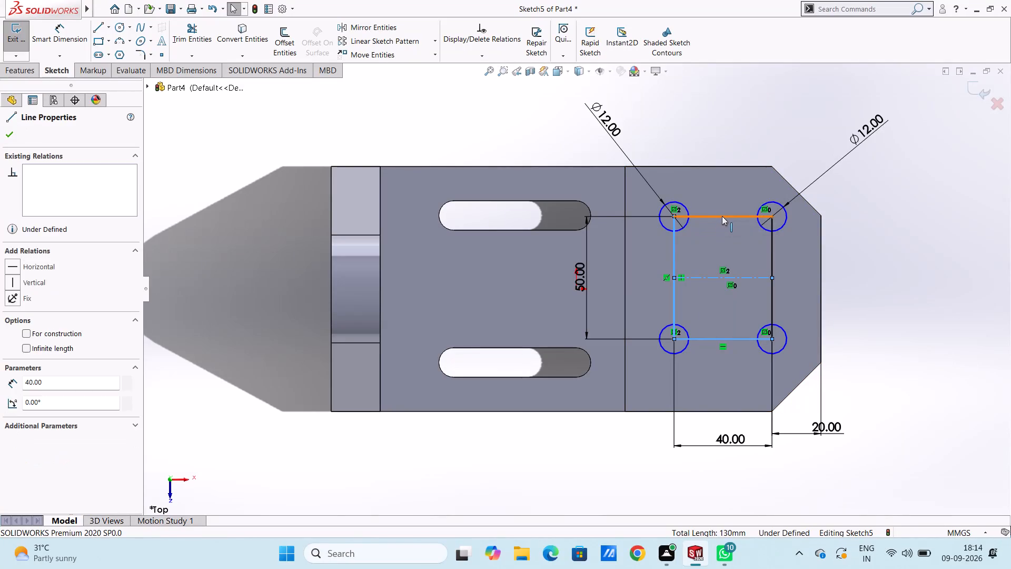
pyautogui.keyDown('ctrl'); pyautogui.click(771, 250); pyautogui.keyUp('ctrl')
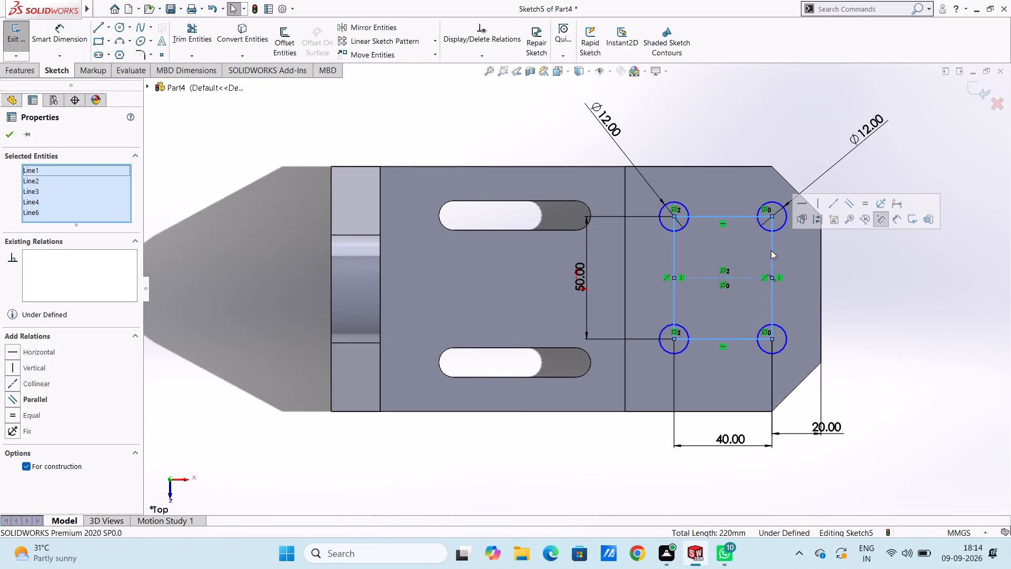
pyautogui.press('Delete')
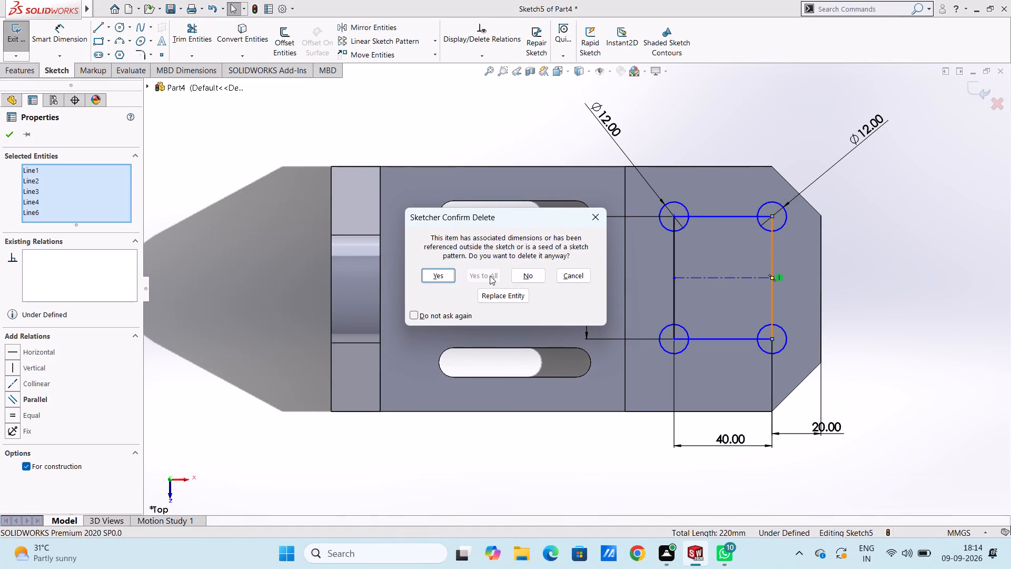
pyautogui.click(490, 276)
pyautogui.click(490, 276)
pyautogui.click(490, 276)
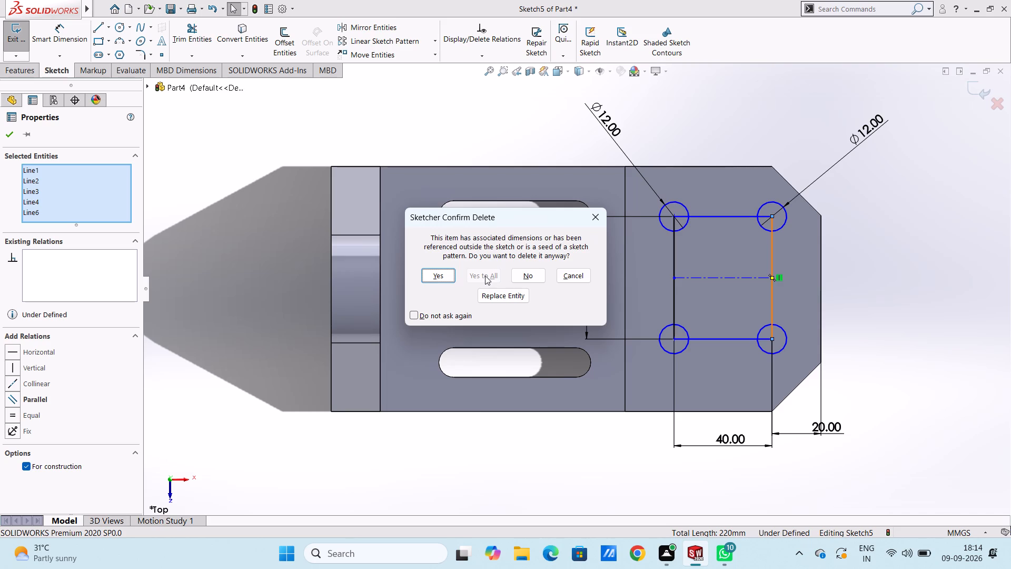
pyautogui.click(449, 278)
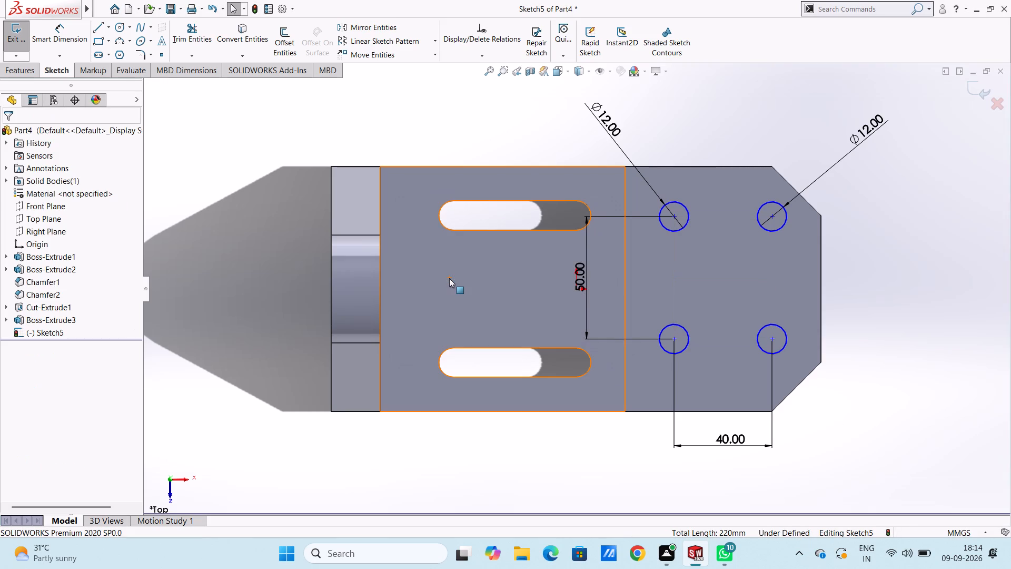
pyautogui.click(213, 333)
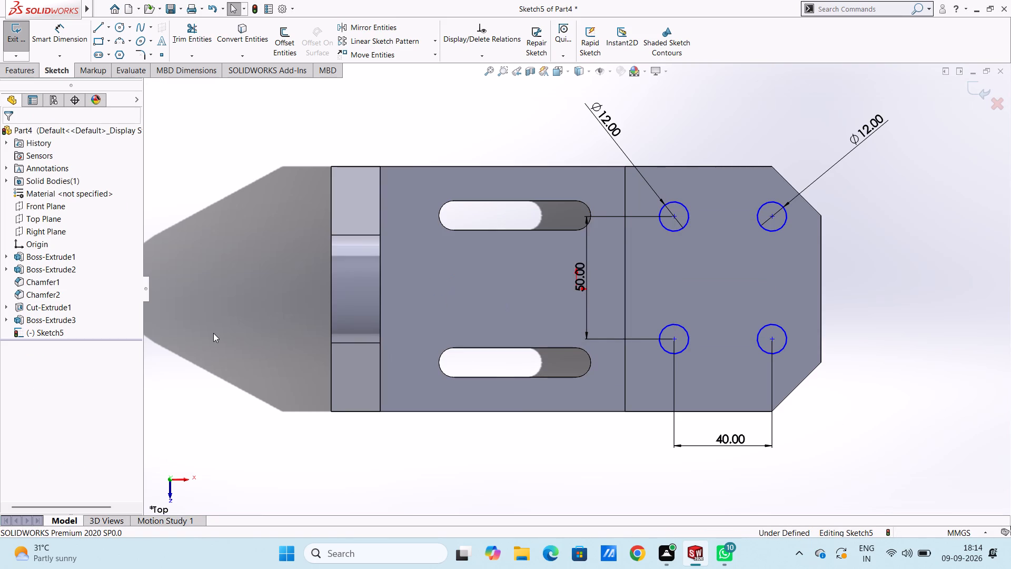
pyautogui.press('Escape')
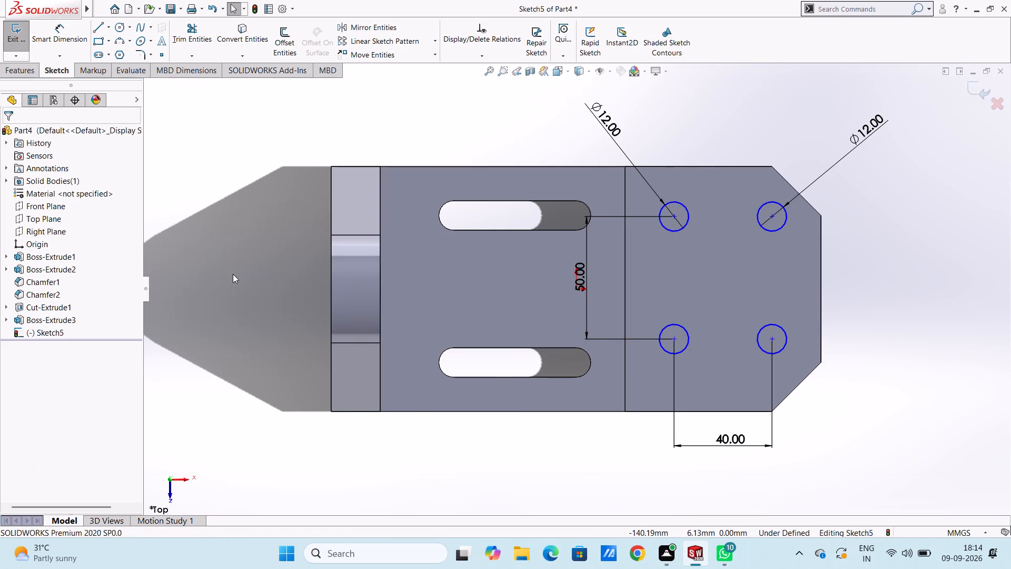
# Cut-extrude the four circles through the lower step with a blind depth of 20 mm.
pyautogui.hotkey('ctrl', '7')
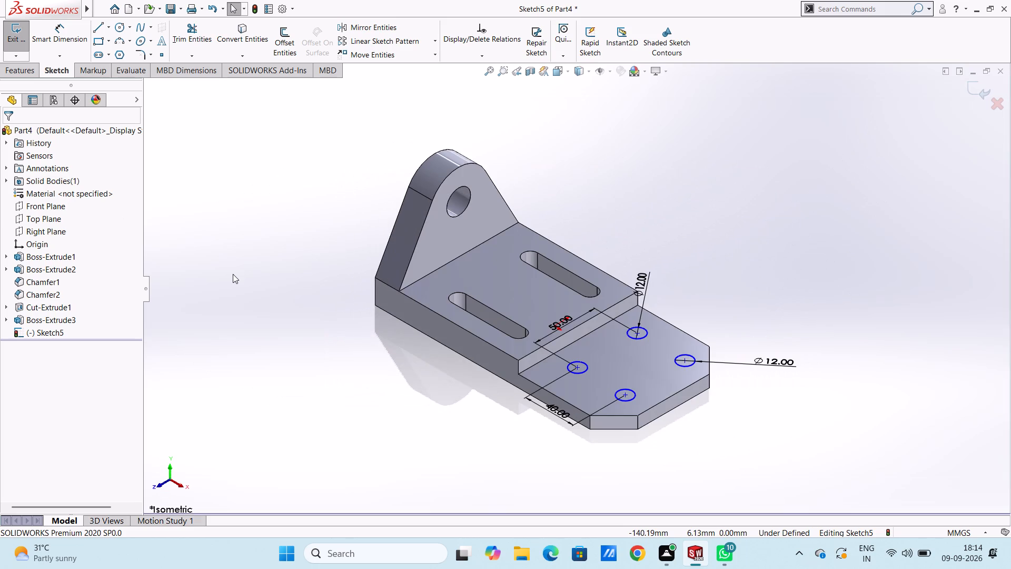
pyautogui.click(31, 69)
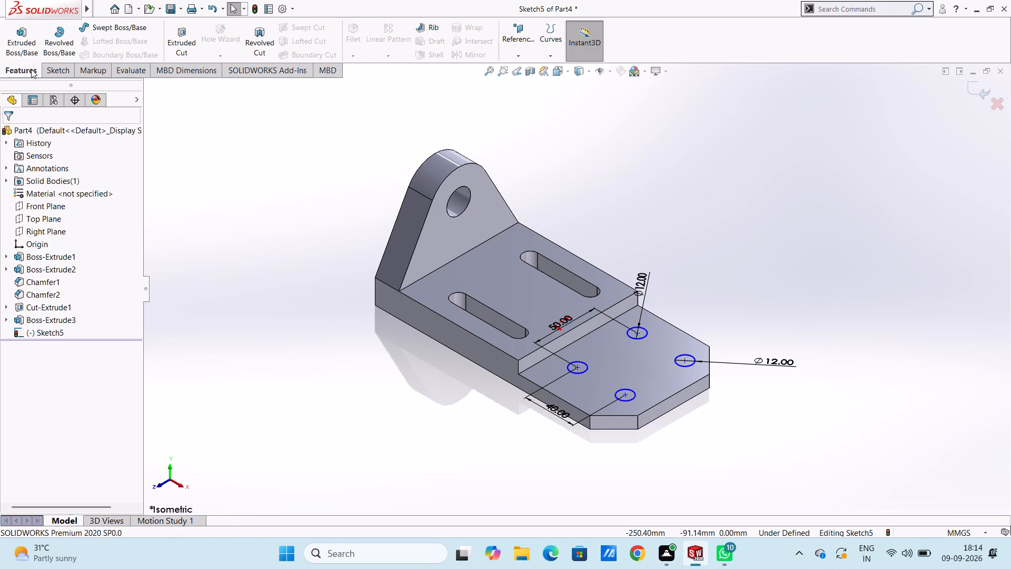
pyautogui.click(193, 45)
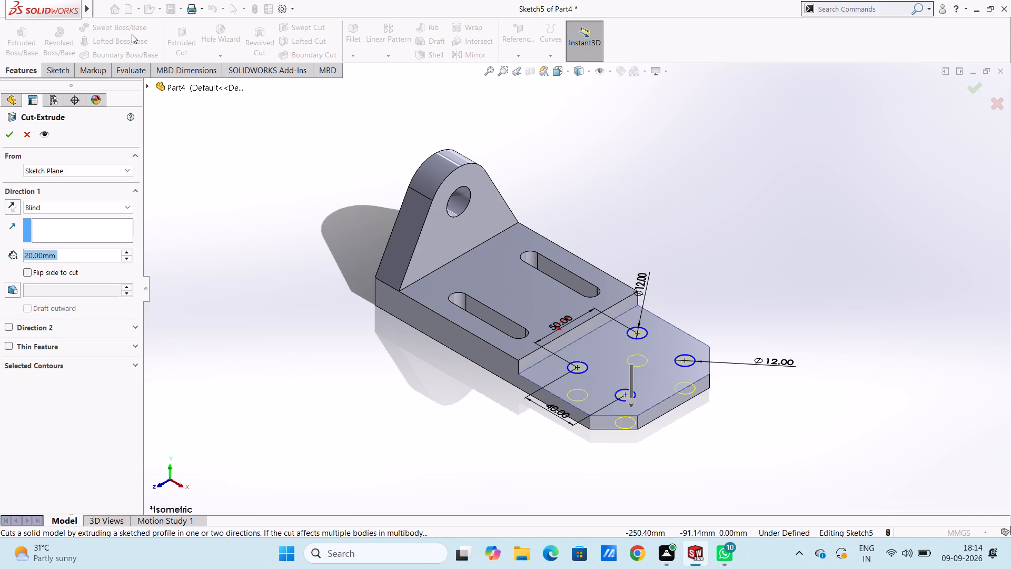
pyautogui.click(6, 138)
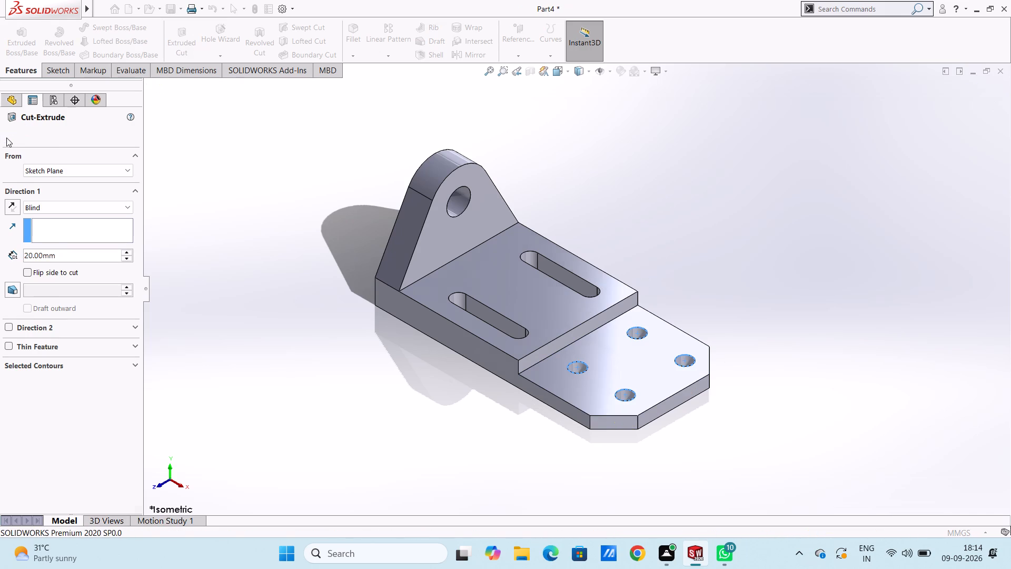
pyautogui.click(258, 234)
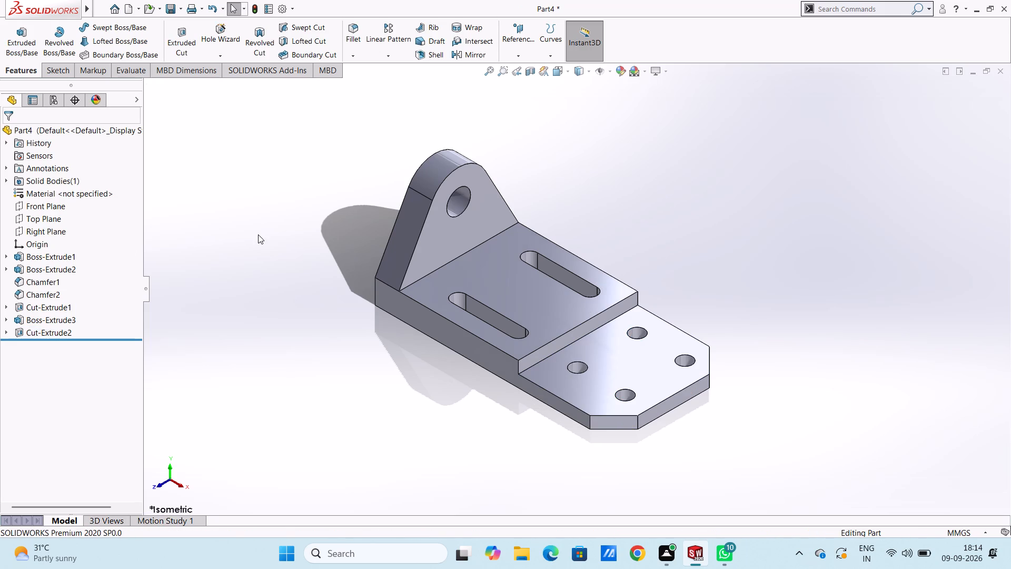
# Examine the finished part in the standard orthographic views and in isometric view.
pyautogui.hotkey('ctrl', '7')
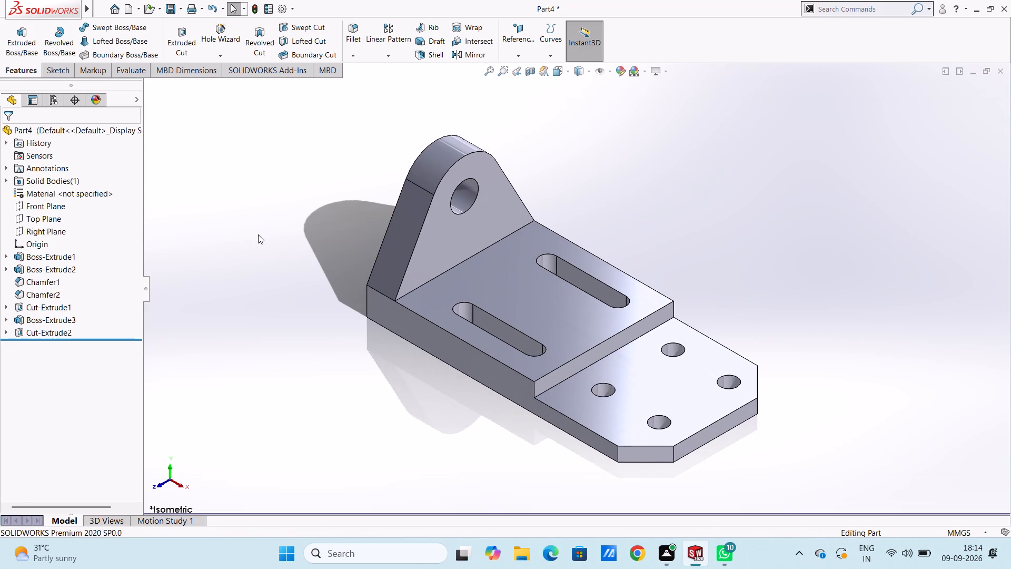
pyautogui.hotkey('ctrl', '2')
pyautogui.hotkey('ctrl', '1')
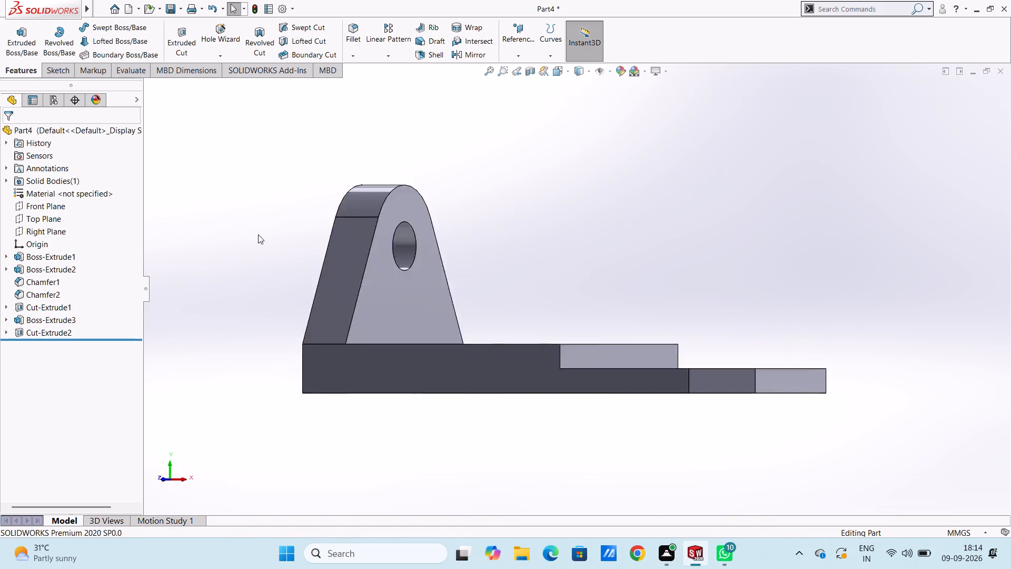
pyautogui.hotkey('ctrl', '2')
pyautogui.hotkey('ctrl', '3')
pyautogui.hotkey('ctrl', '4')
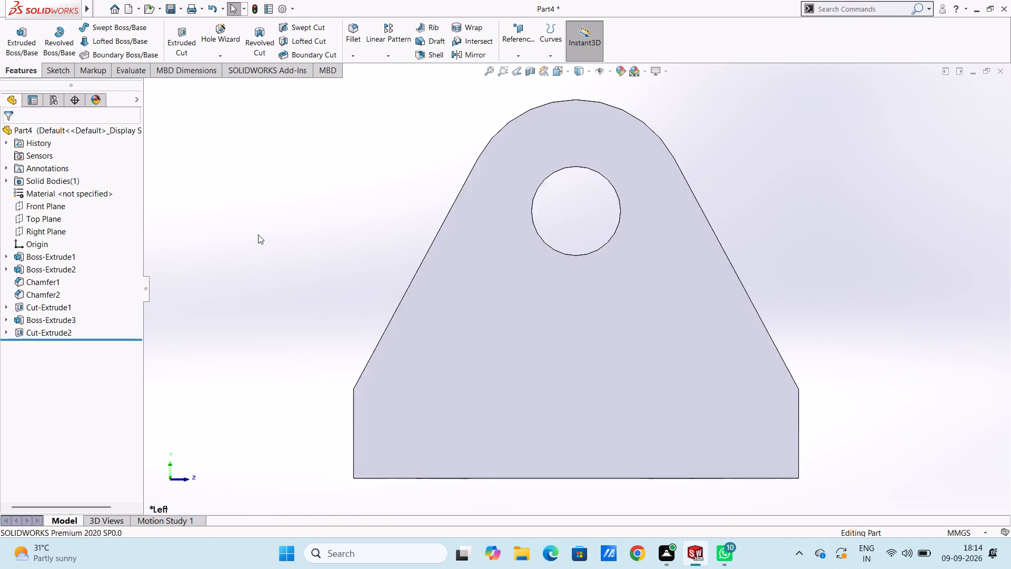
pyautogui.hotkey('ctrl', '5')
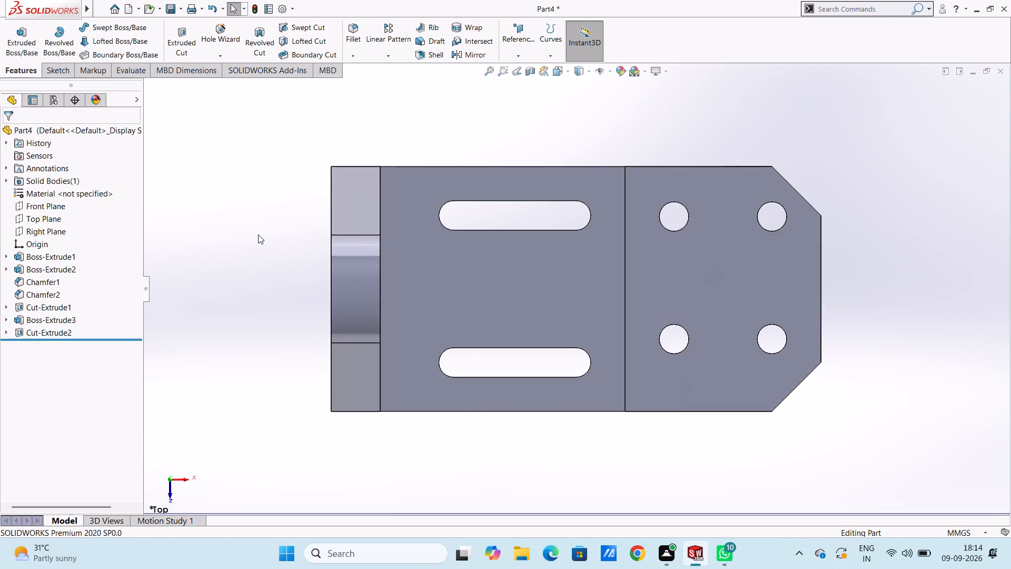
pyautogui.hotkey('ctrl', '6')
pyautogui.hotkey('ctrl', '7')
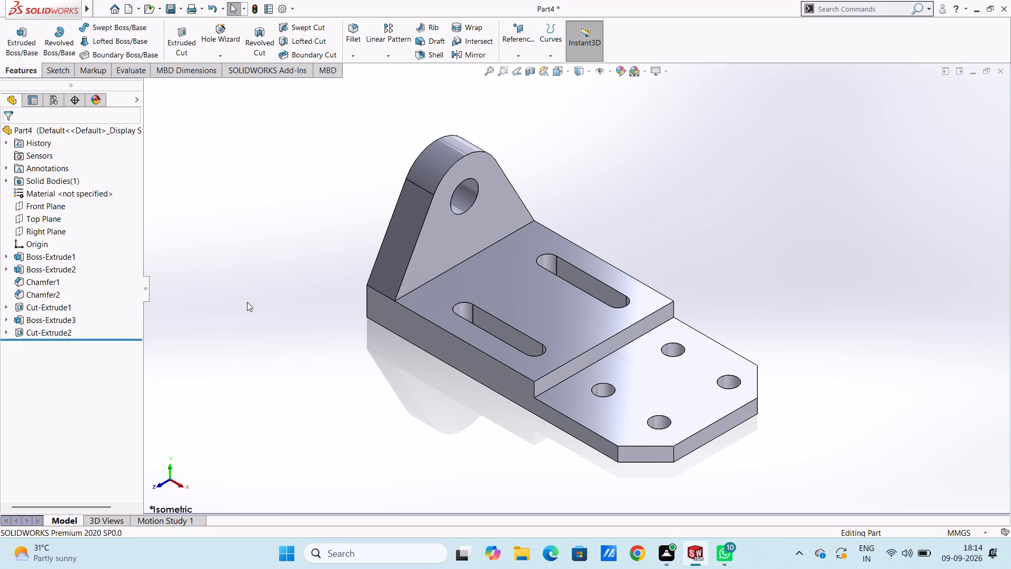
# Apply a magenta colour appearance to the whole part.
pyautogui.click(621, 73)
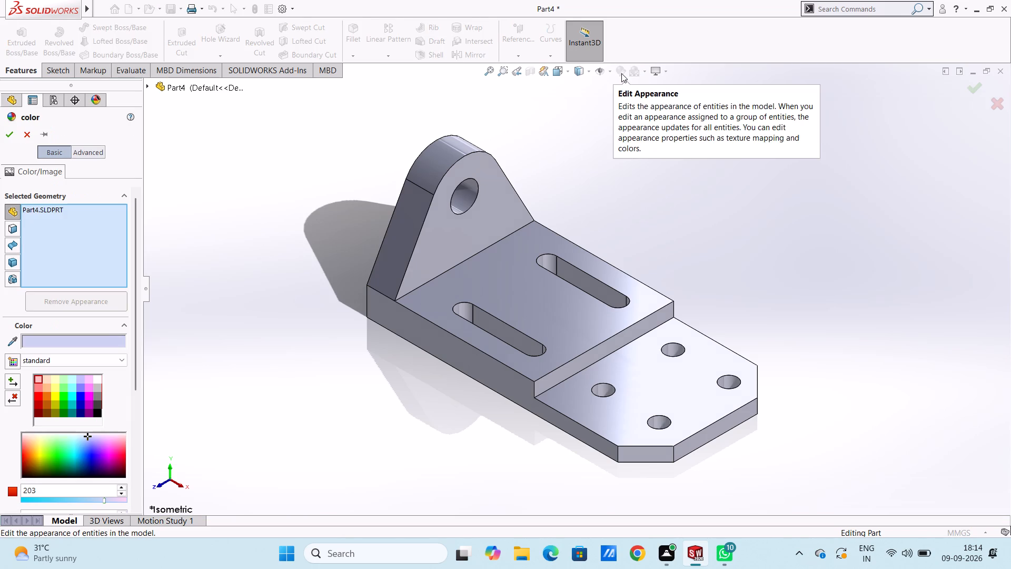
pyautogui.click(108, 453)
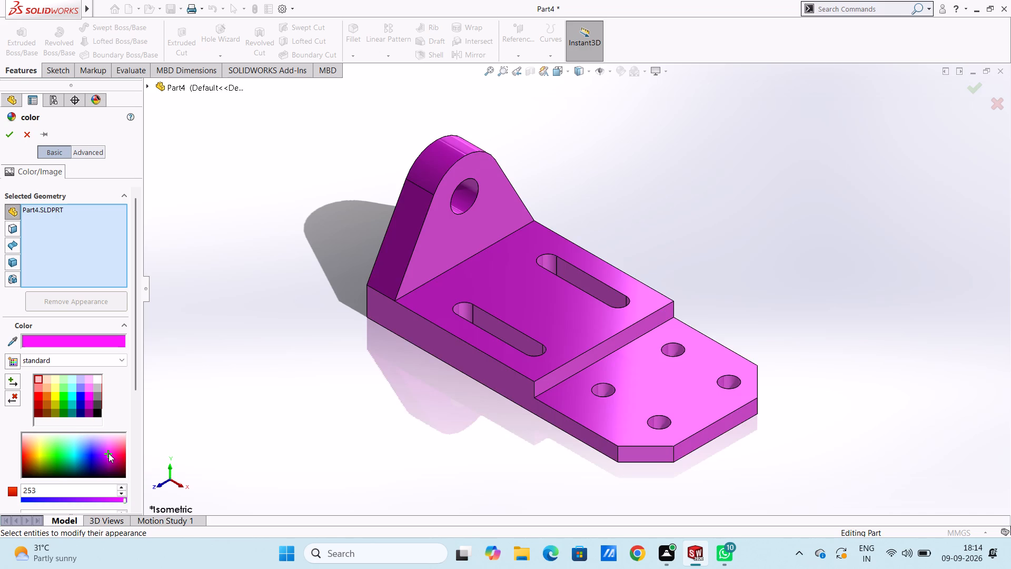
pyautogui.click(9, 136)
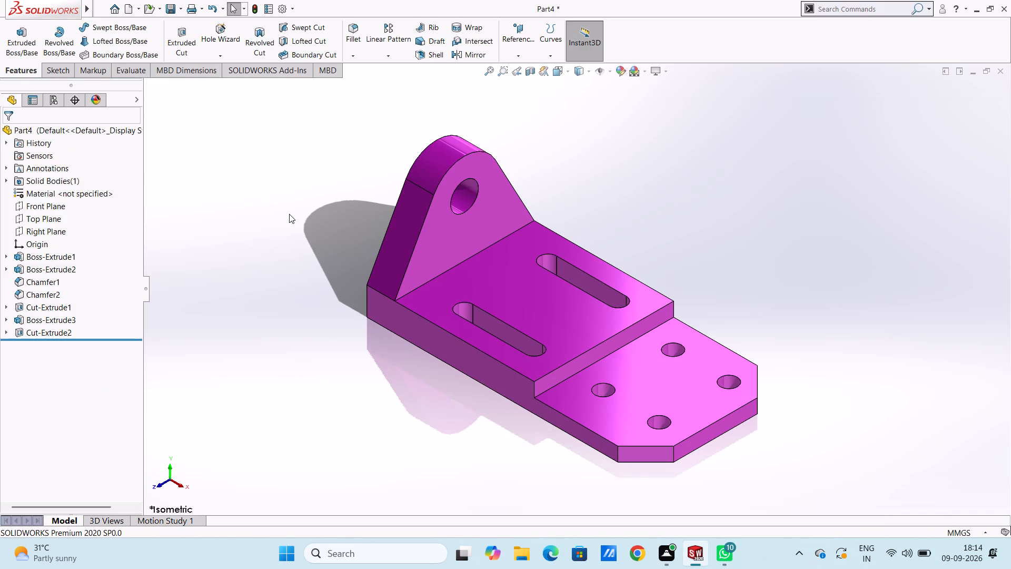
# Save the part in the Documents folder as a SOLIDWORKS Part named "slotted mounting support bracket".
pyautogui.hotkey('ctrl', 's')
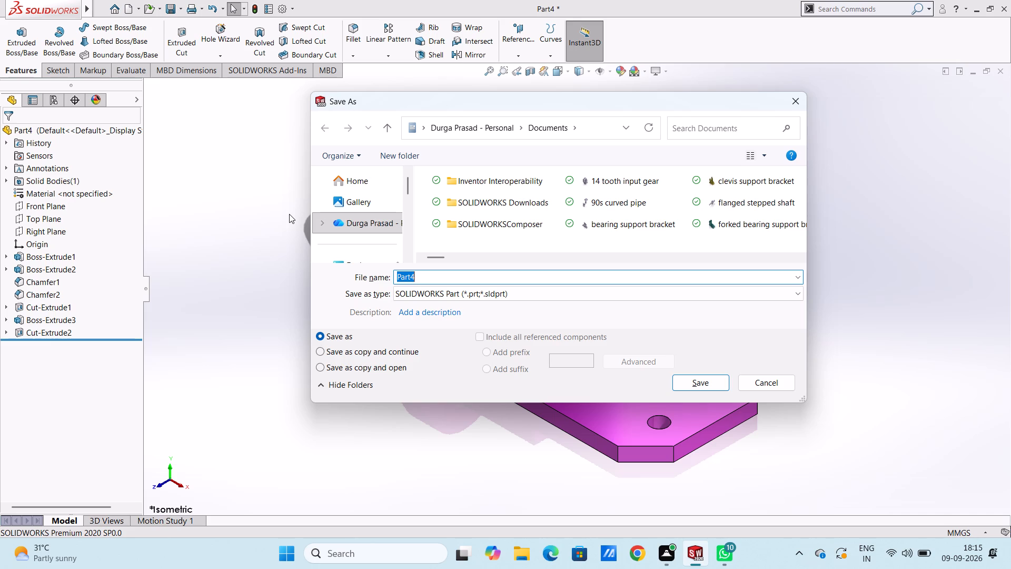
pyautogui.write('slotted mounting')
pyautogui.press('space')
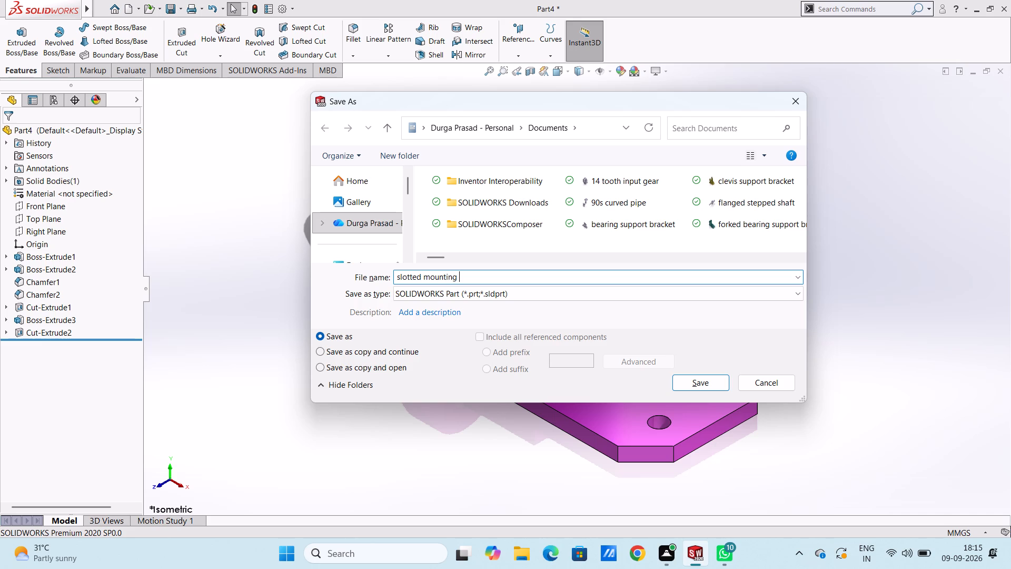
pyautogui.write('suppo')
pyautogui.write('rt')
pyautogui.press('space')
pyautogui.write('nracket')
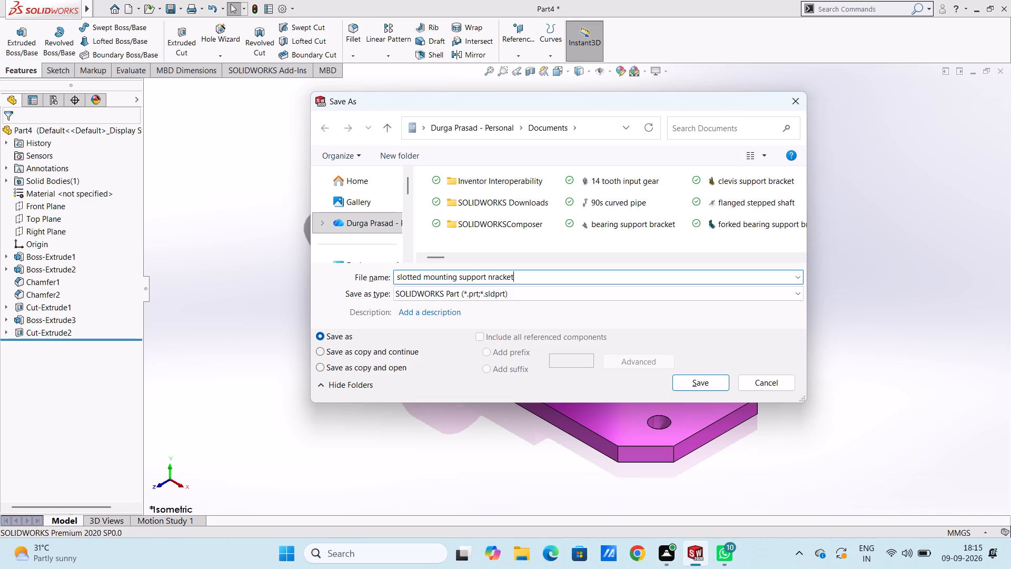
pyautogui.click(495, 279)
pyautogui.press('BackSpace')
pyautogui.press('BackSpace')
pyautogui.write('mar')
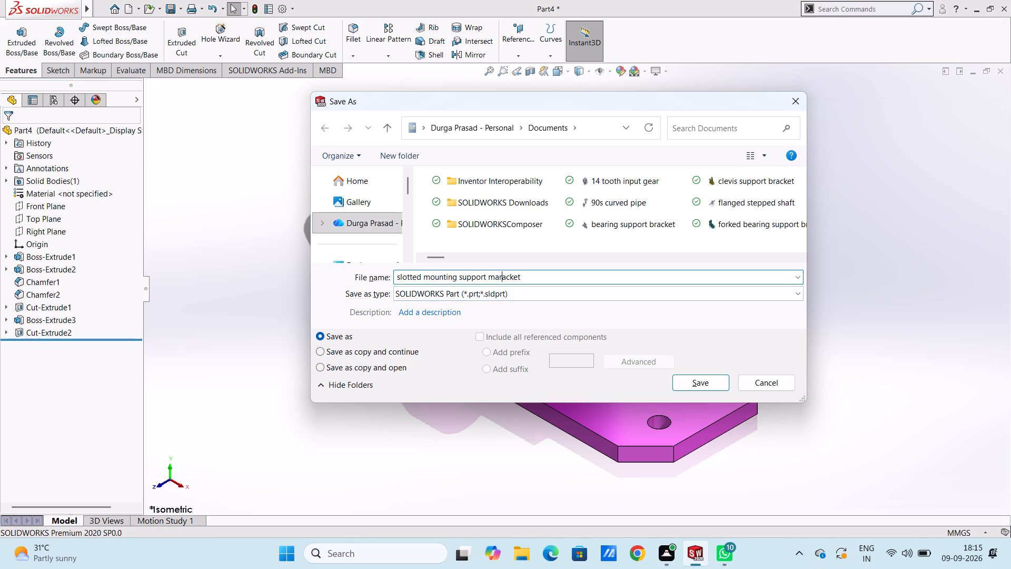
pyautogui.click(506, 278)
pyautogui.press('BackSpace')
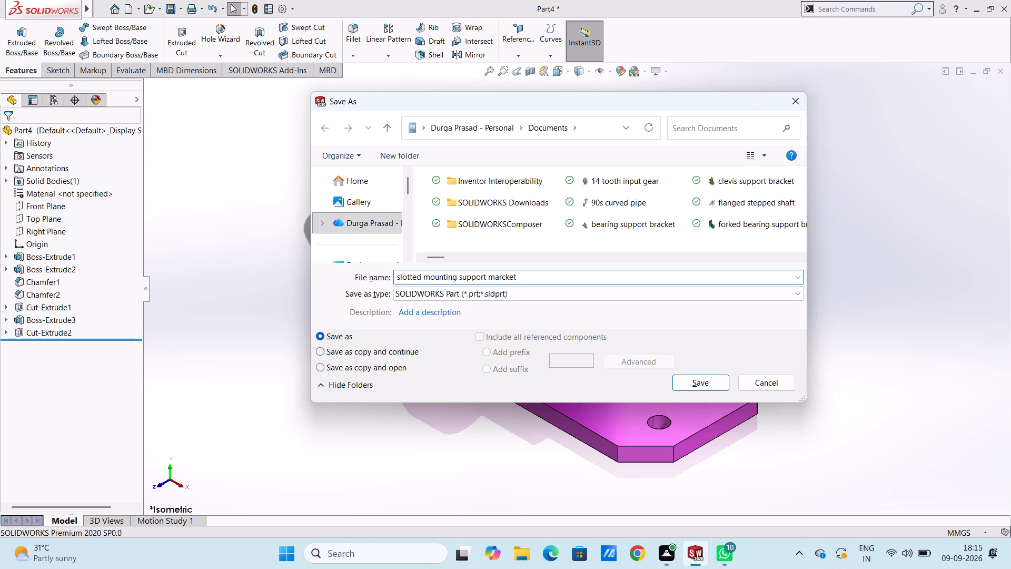
pyautogui.click(532, 278)
pyautogui.click(500, 276)
pyautogui.press('BackSpace')
pyautogui.press('BackSpace')
pyautogui.press('b')
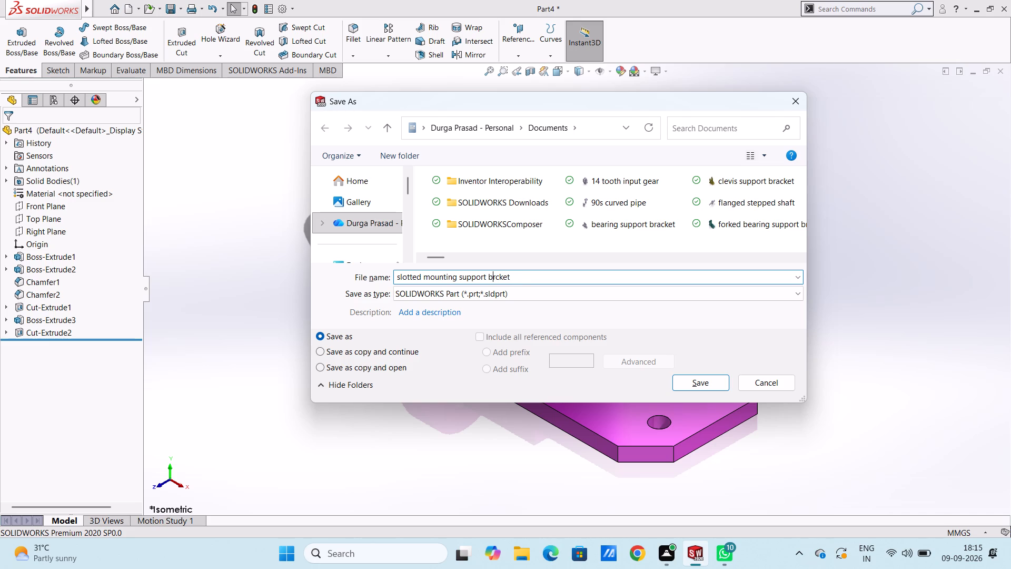
pyautogui.click(495, 278)
pyautogui.press('a')
pyautogui.click(537, 271)
pyautogui.click(695, 382)
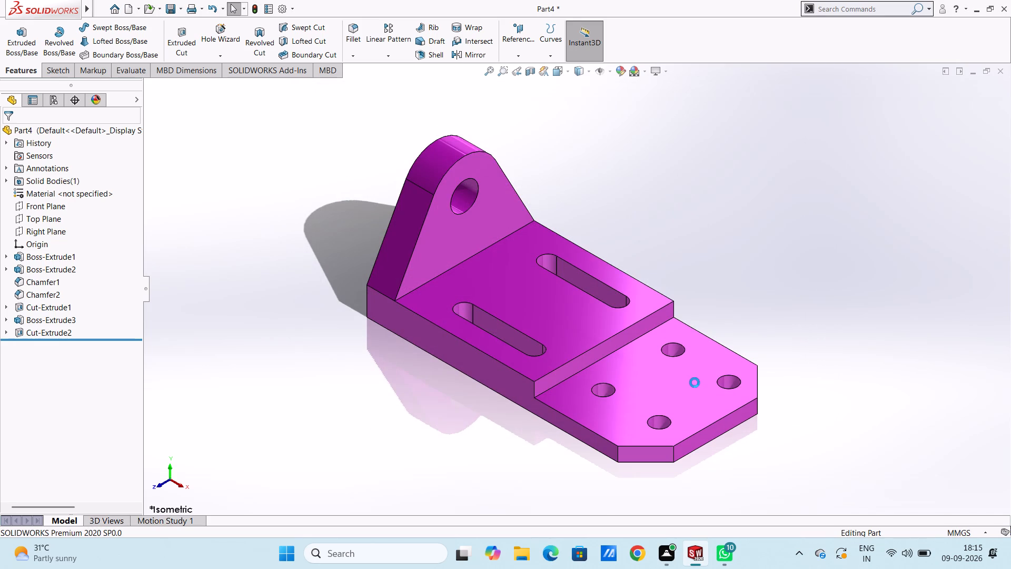
# Export the part as an Adobe PDF in the Documents folder, keeping the name "slotted mounting support bracket".
pyautogui.click(180, 11)
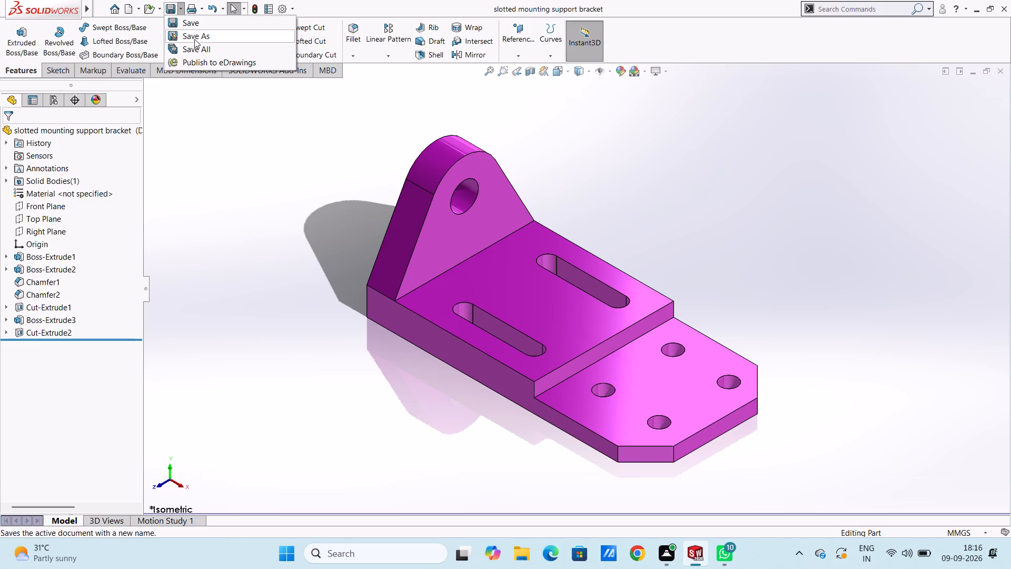
pyautogui.click(194, 38)
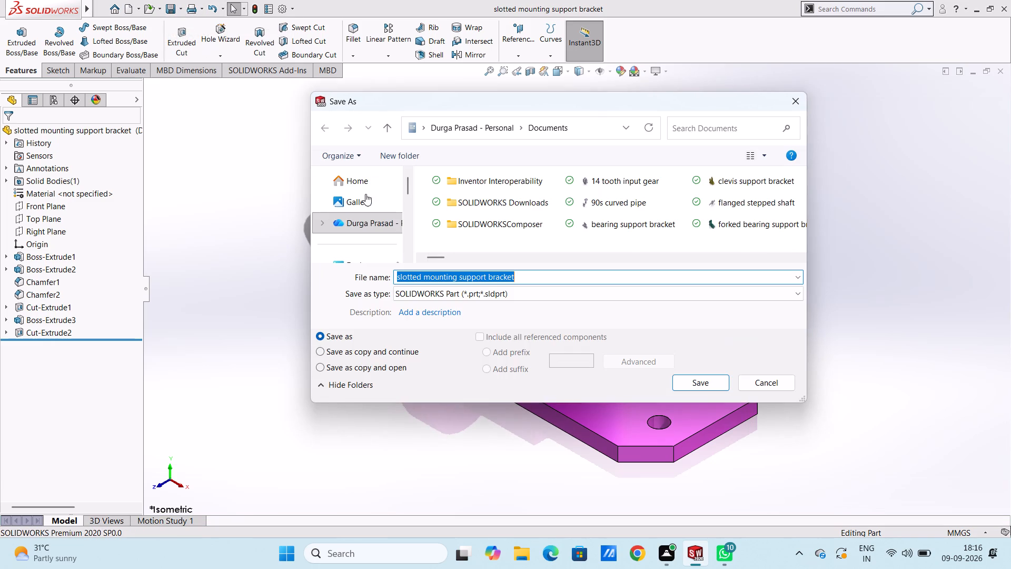
pyautogui.click(527, 296)
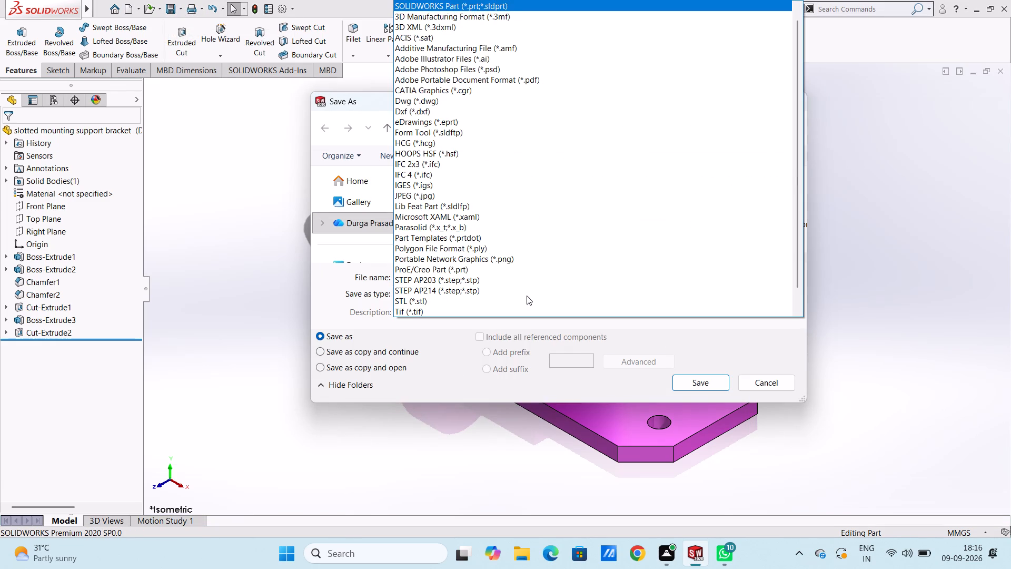
pyautogui.click(489, 83)
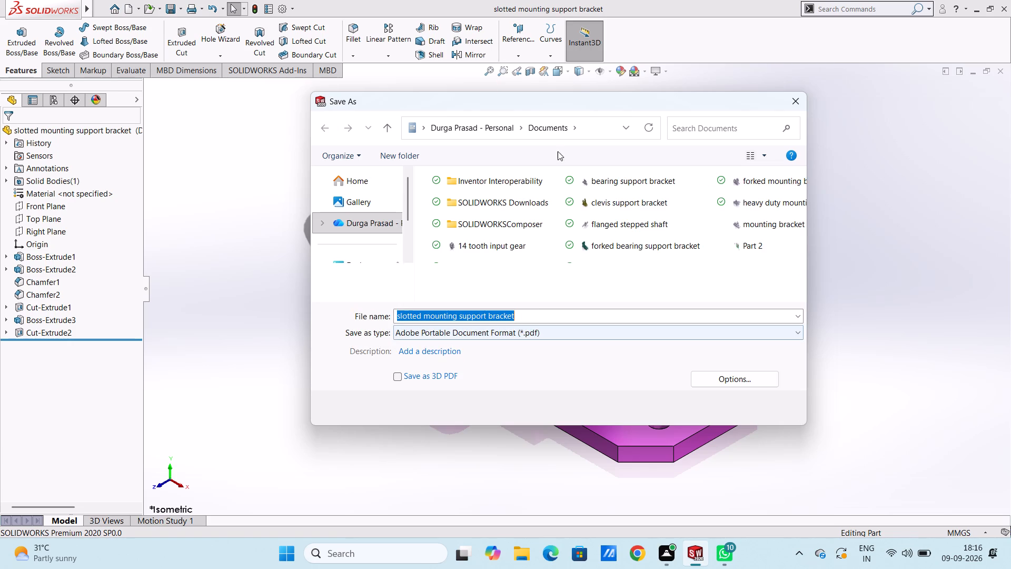
pyautogui.click(685, 403)
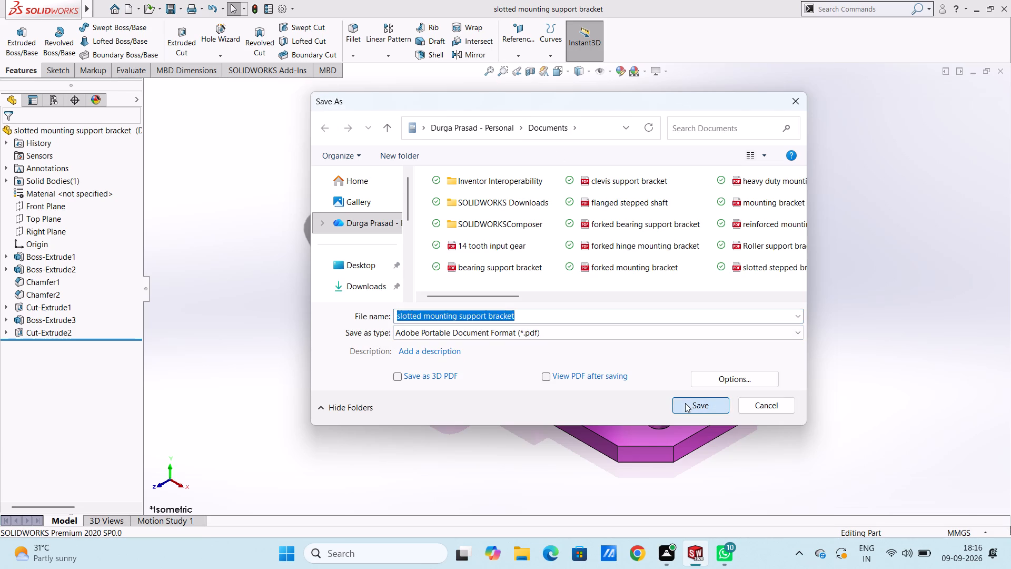